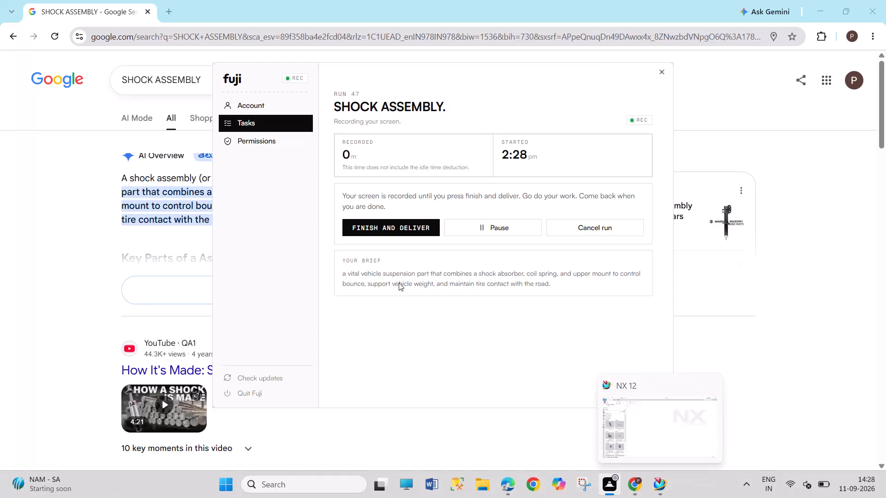
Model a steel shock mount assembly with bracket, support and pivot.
Switch to the NX 12 window.
click(662, 487)
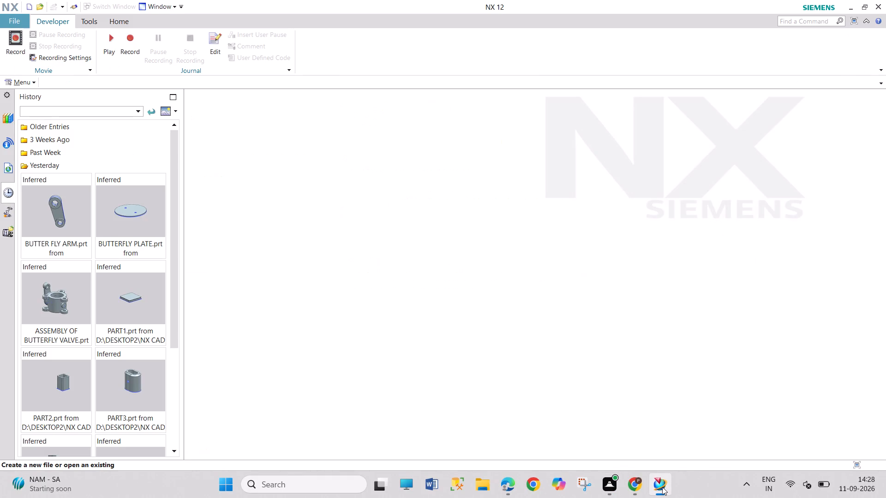
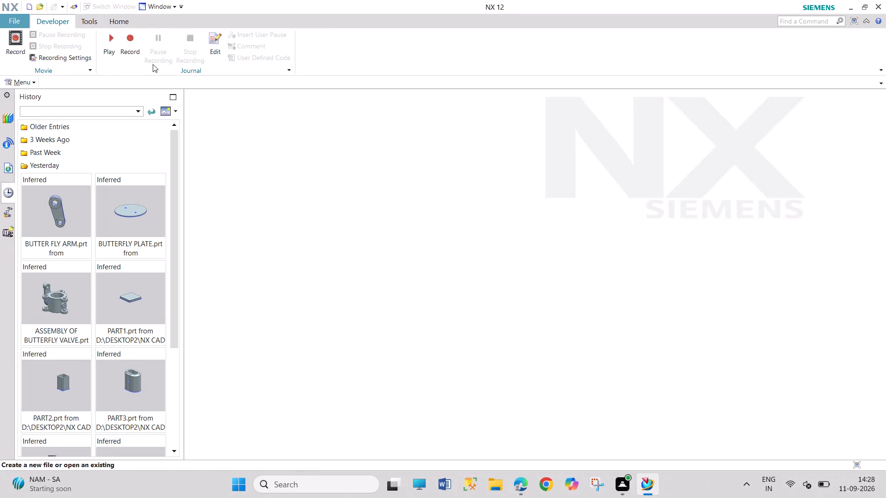
Start a journal recording and browse to the NX CAD CADDESK folder inside DESKTOP2 on drive D: for its file.
click(136, 41)
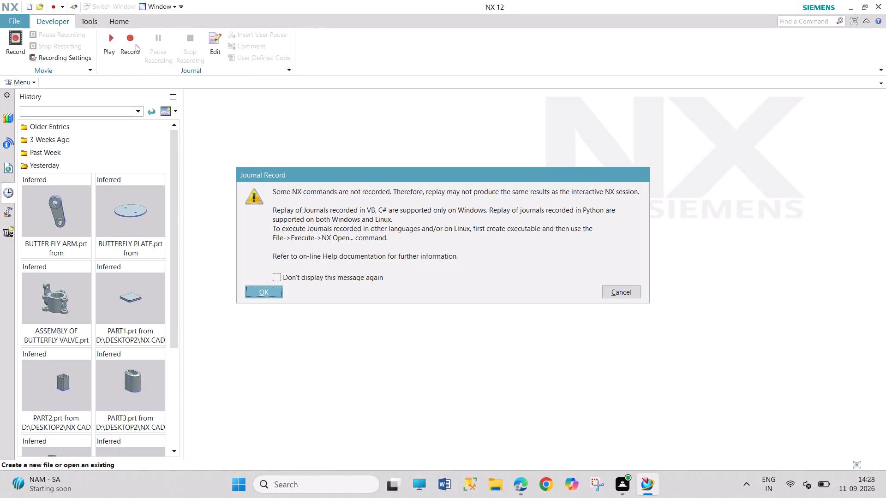
click(268, 290)
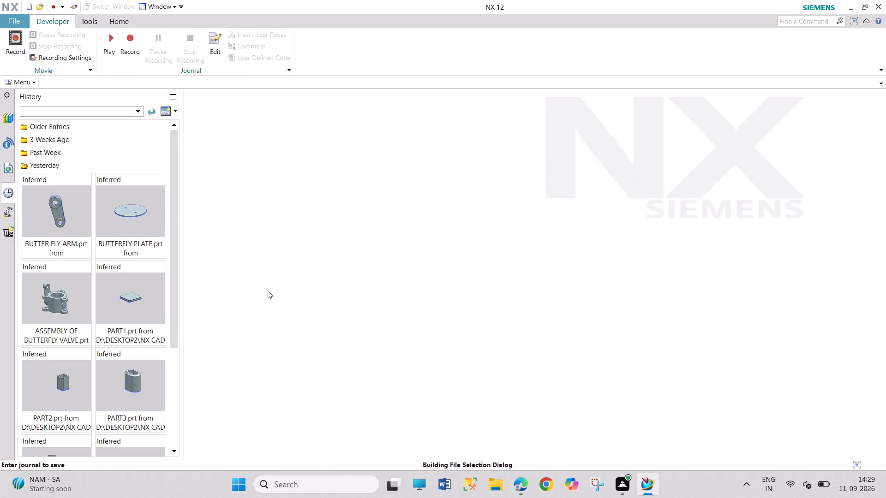
double_click(296, 254)
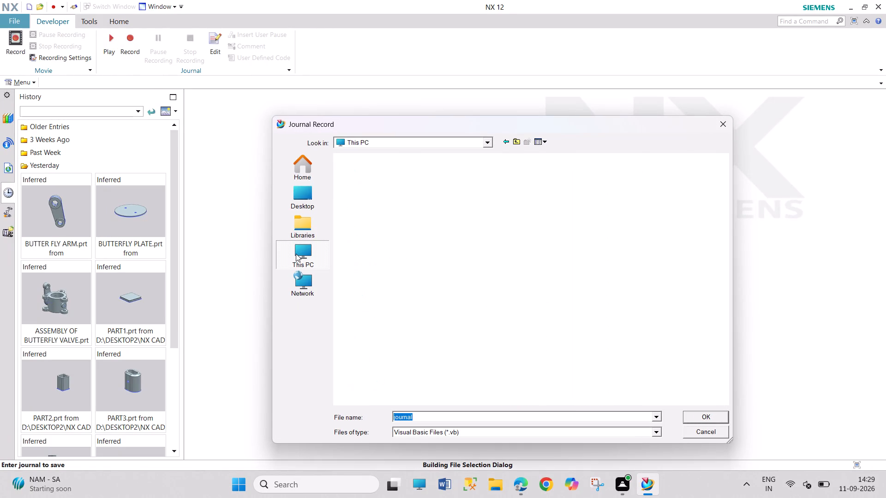
double_click(520, 177)
click(693, 389)
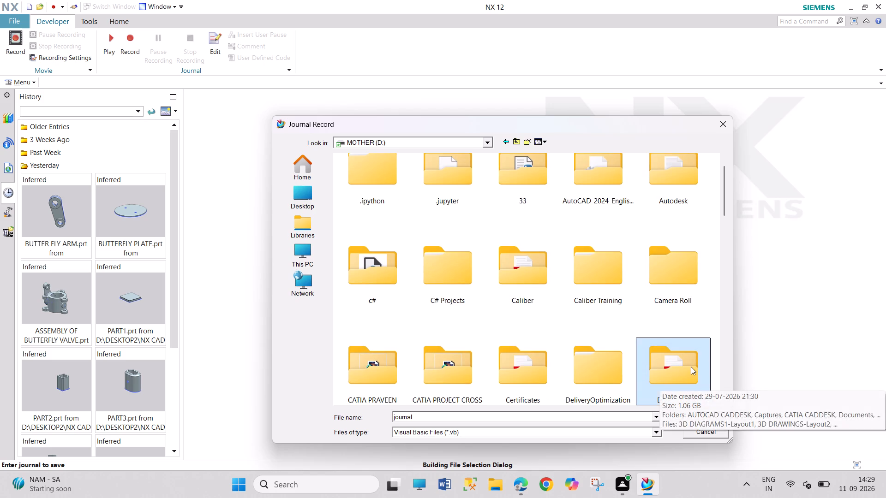
double_click(690, 367)
double_click(423, 239)
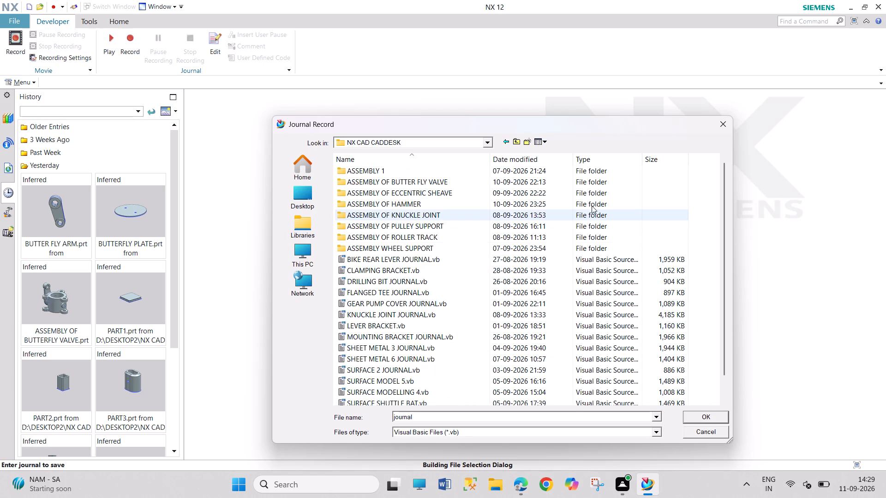
Create a new folder named SHOCK ASSEMBLY inside NX CAD CADDESK.
right_click(633, 203)
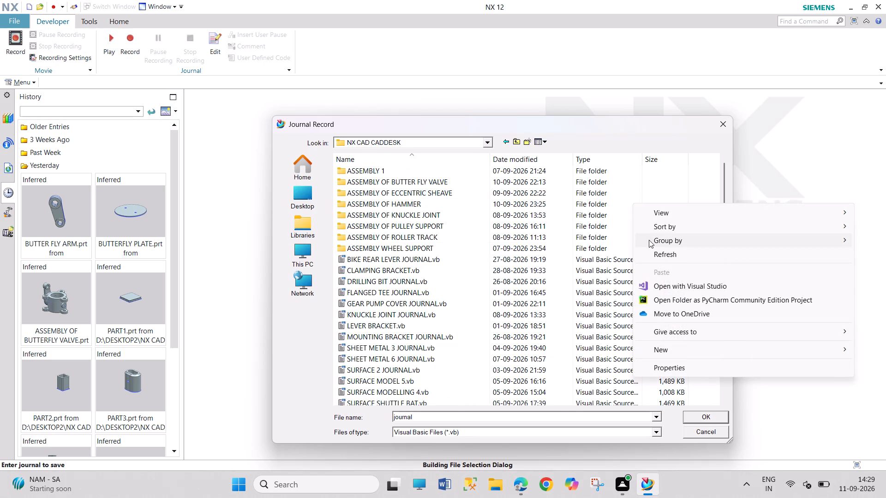
click(702, 351)
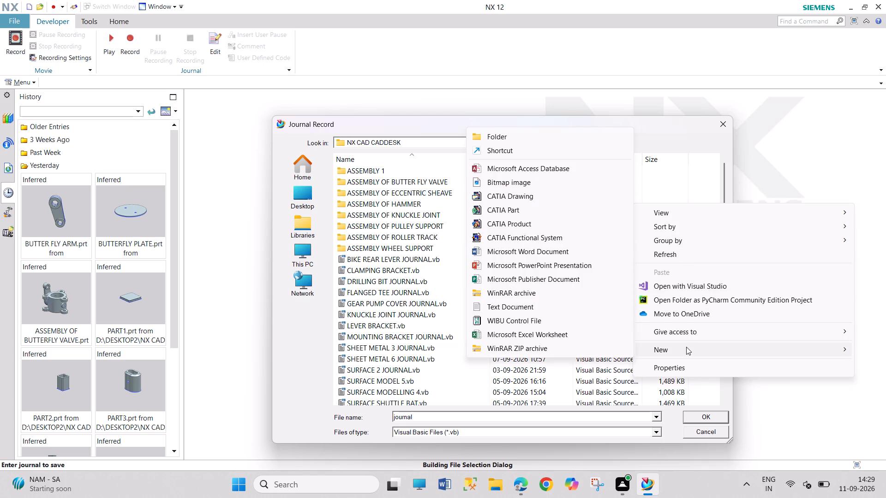
click(521, 136)
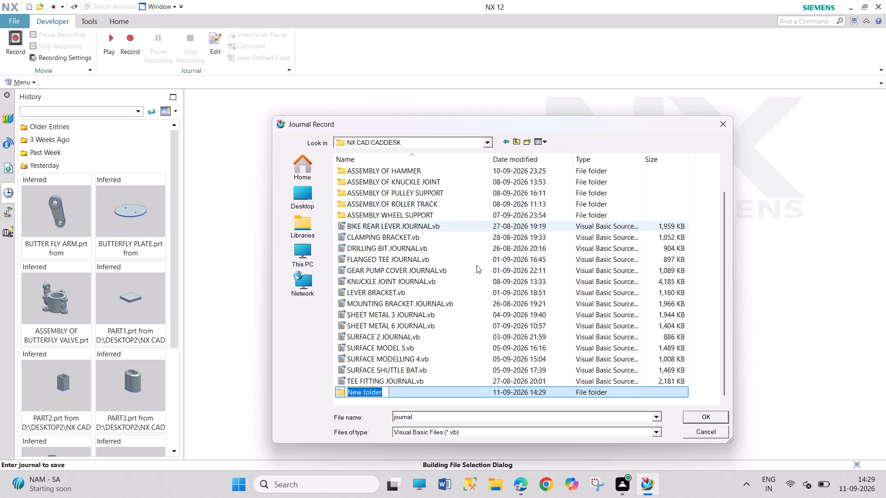
text(SHOCK ASSEMBLY)
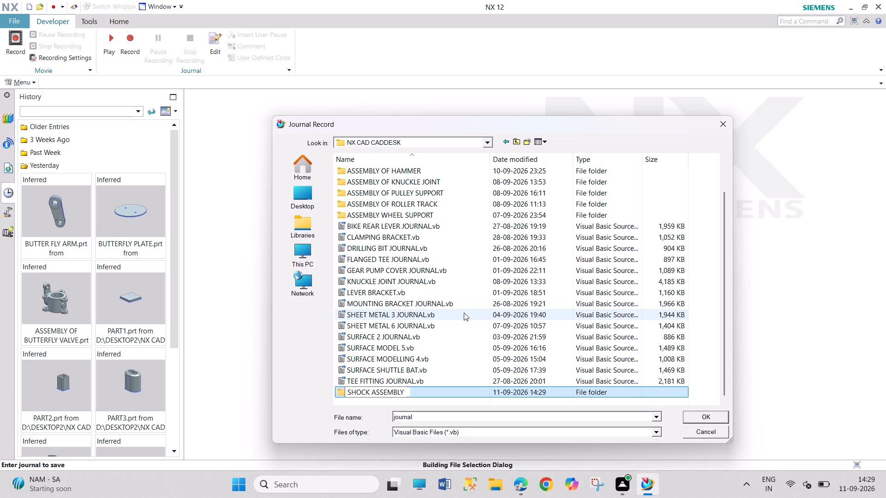
click(712, 417)
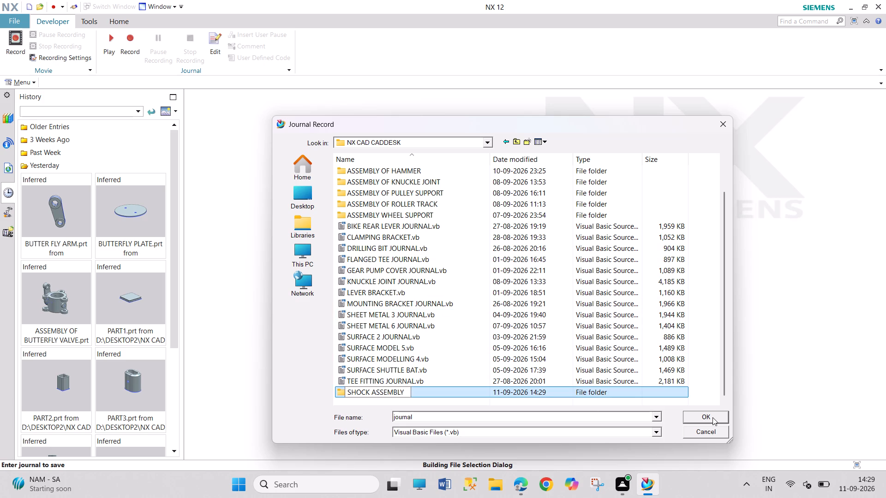
Save the journal in the SHOCK ASSEMBLY folder as SHOCK ASSEMBLY JOURNAL and begin recording.
click(712, 417)
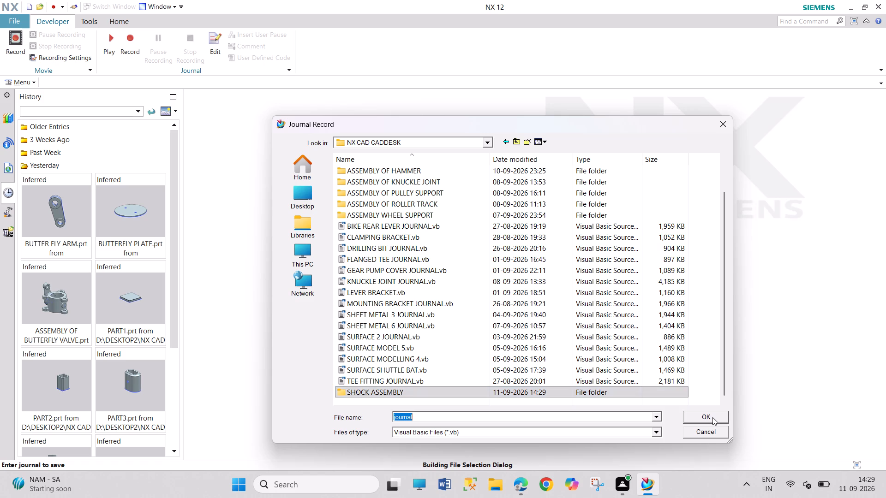
text(SHOCK ASSEMBLY JOURNAL)
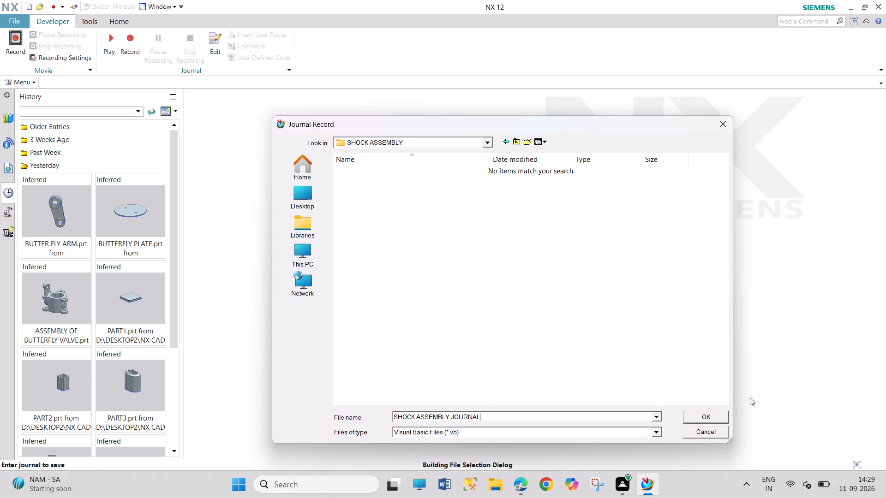
click(713, 417)
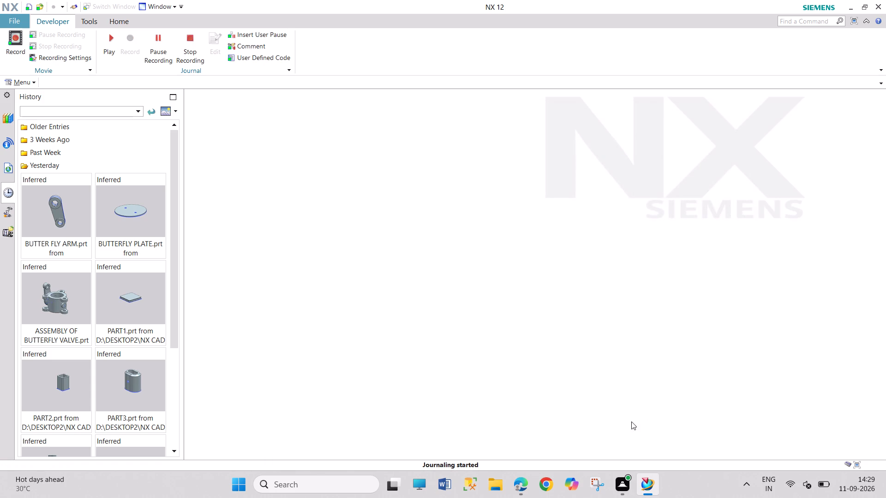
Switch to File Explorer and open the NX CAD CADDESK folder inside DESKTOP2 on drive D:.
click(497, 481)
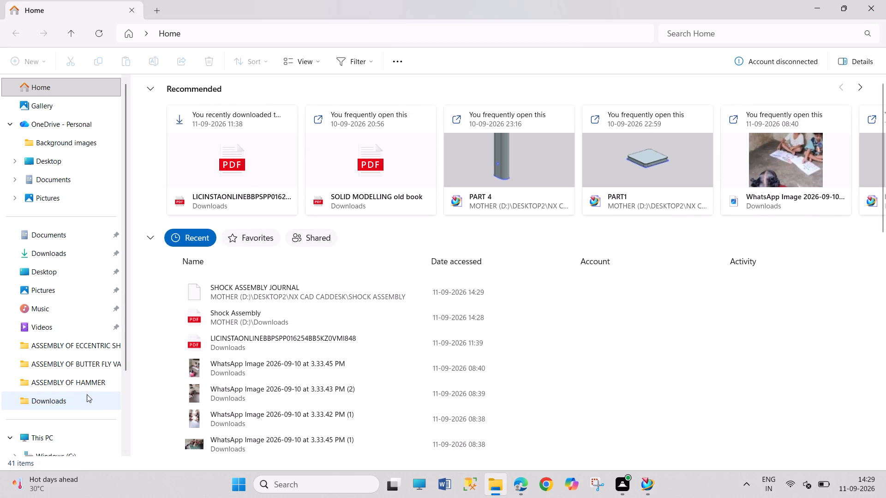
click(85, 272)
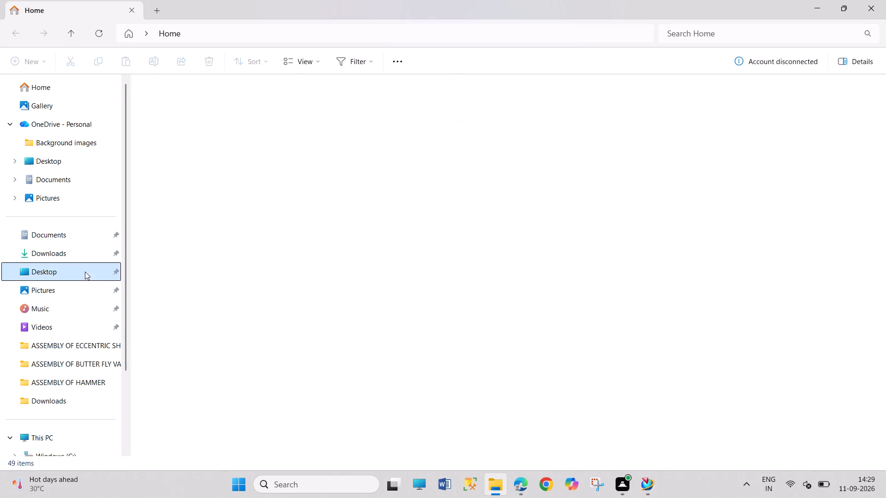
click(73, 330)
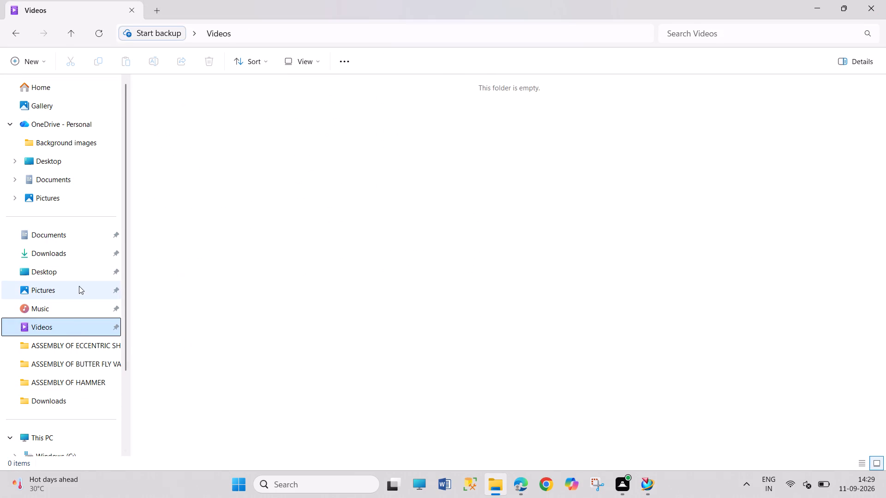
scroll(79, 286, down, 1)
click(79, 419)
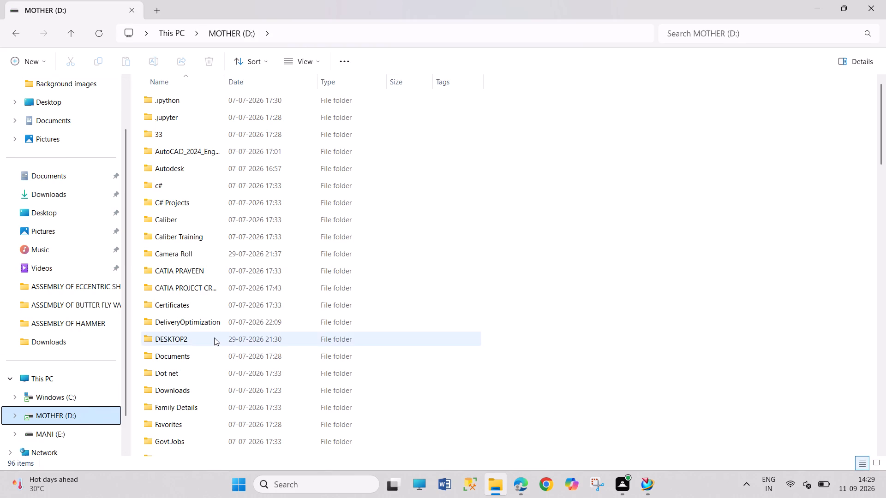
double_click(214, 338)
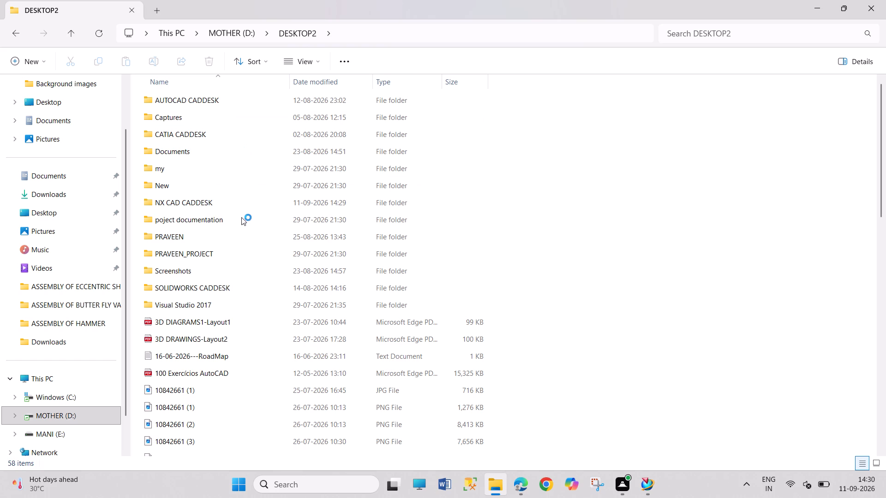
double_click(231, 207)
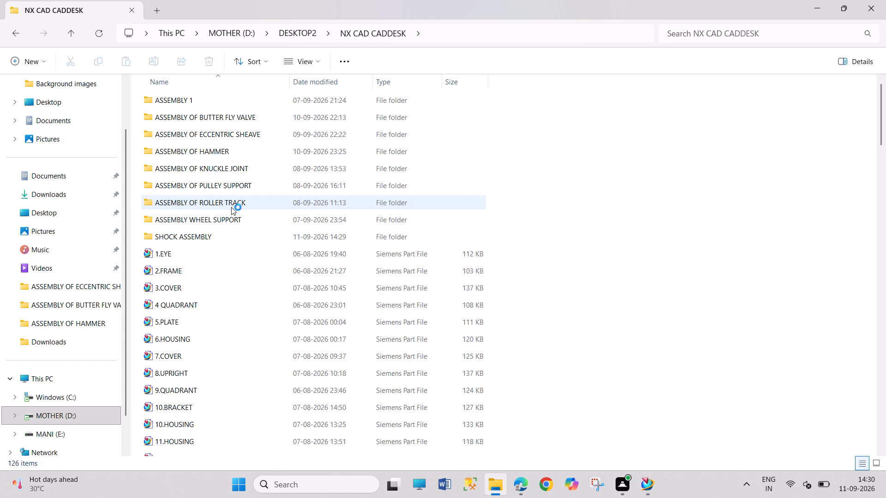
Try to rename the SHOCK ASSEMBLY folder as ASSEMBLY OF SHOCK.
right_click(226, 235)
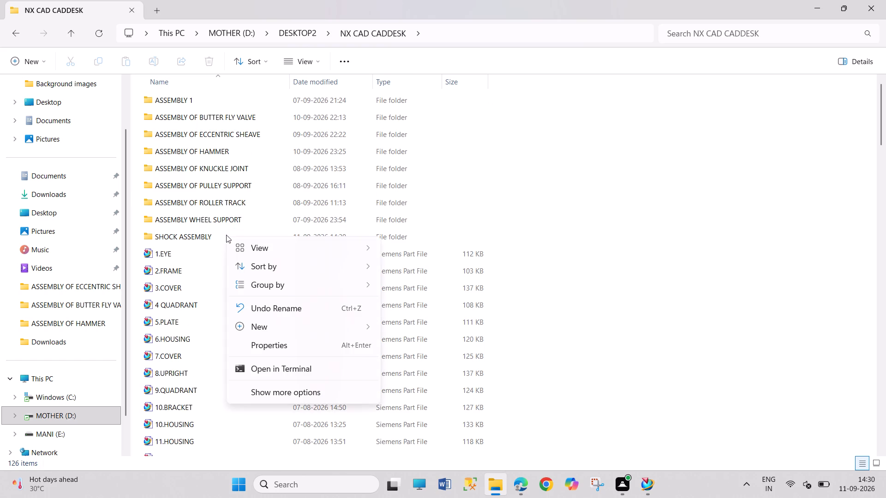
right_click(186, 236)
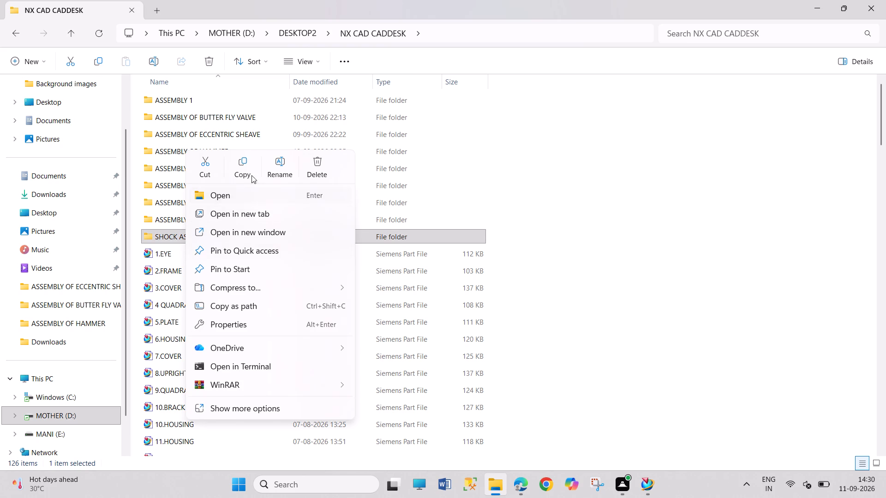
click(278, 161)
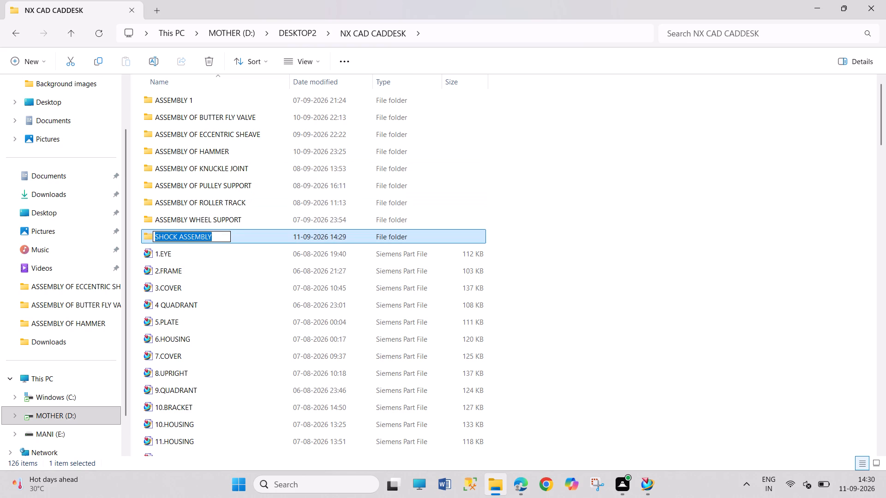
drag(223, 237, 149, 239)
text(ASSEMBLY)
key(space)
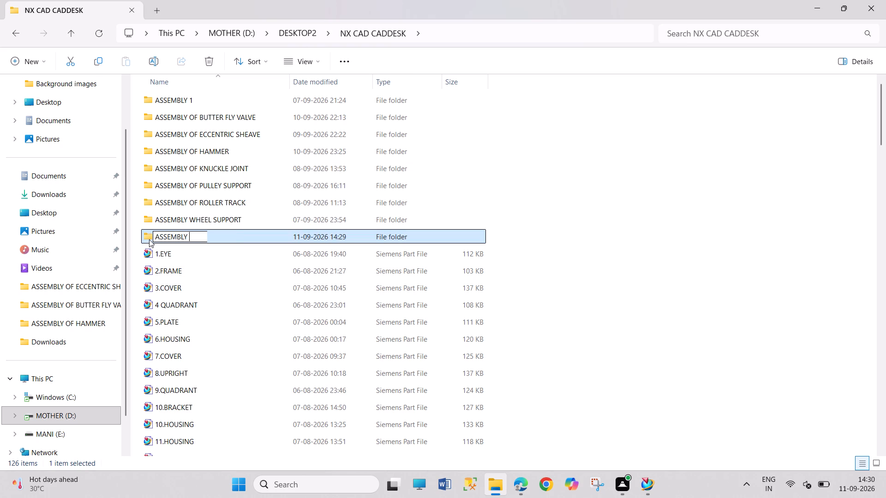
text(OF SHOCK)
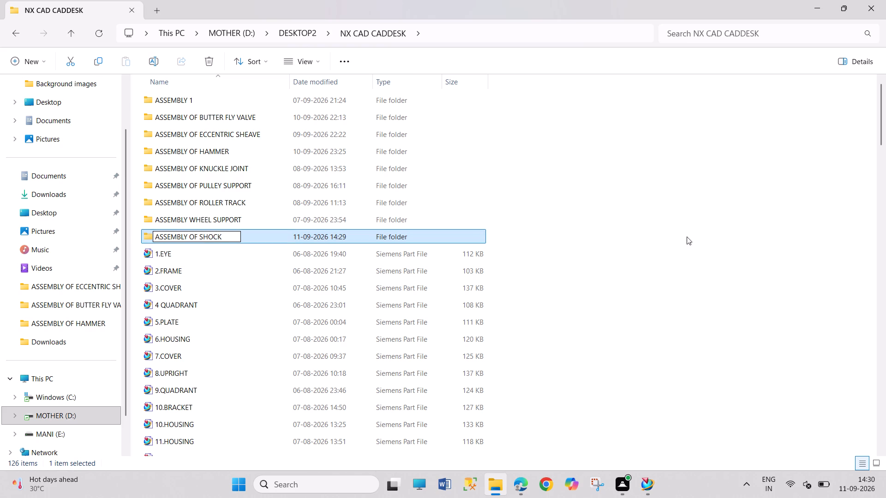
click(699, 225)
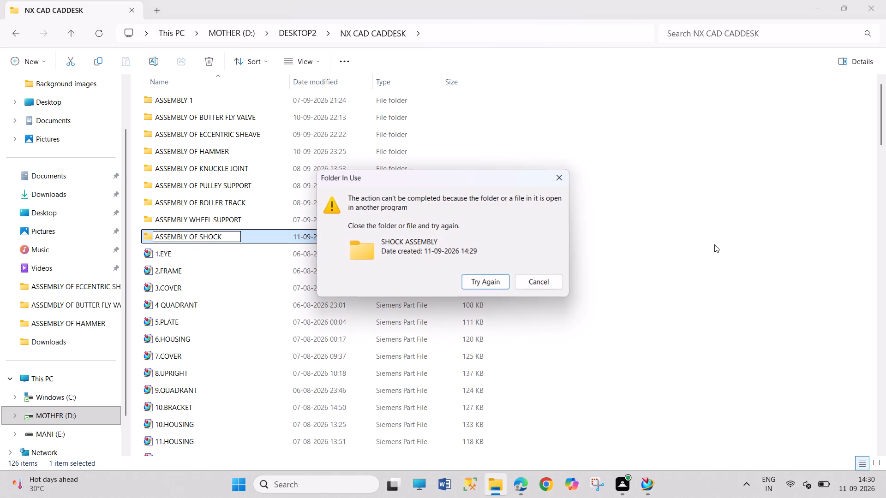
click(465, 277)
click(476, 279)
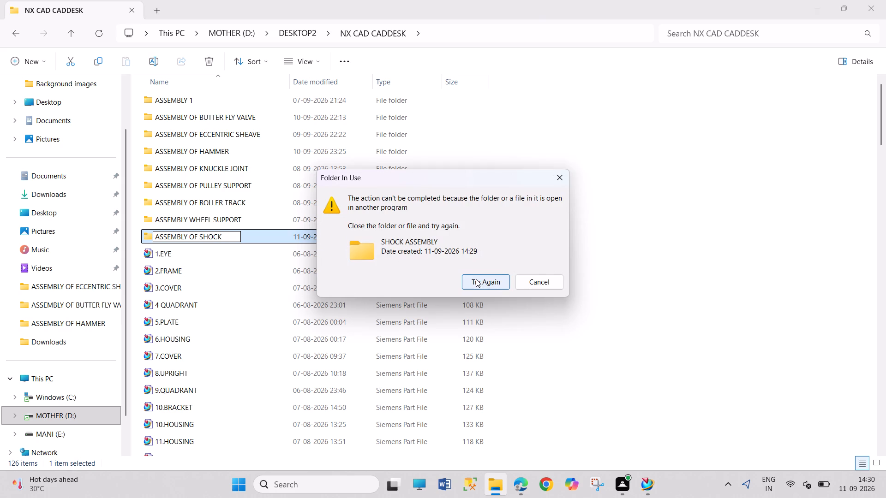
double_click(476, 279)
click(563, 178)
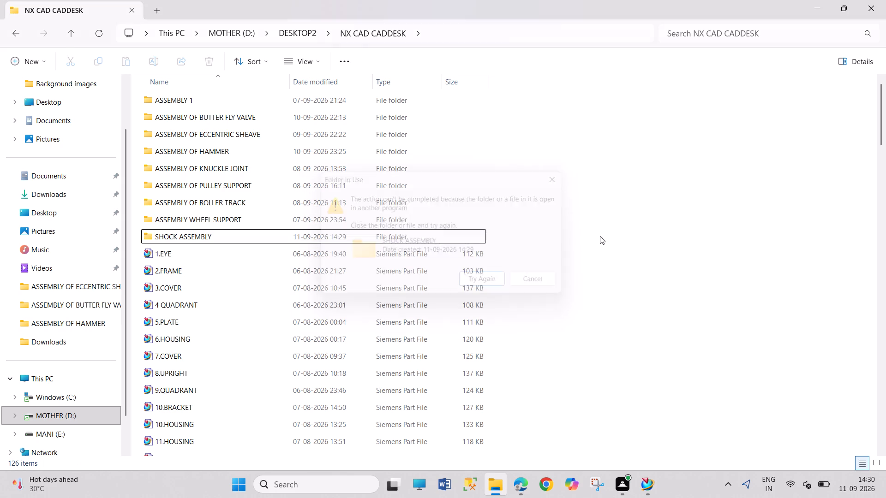
Switch to NX 12, start a new file in folder D:\DESKTOP2\NX CAD CADDESK\SHOCK ASSEMBLY, and open the file name chooser.
click(650, 484)
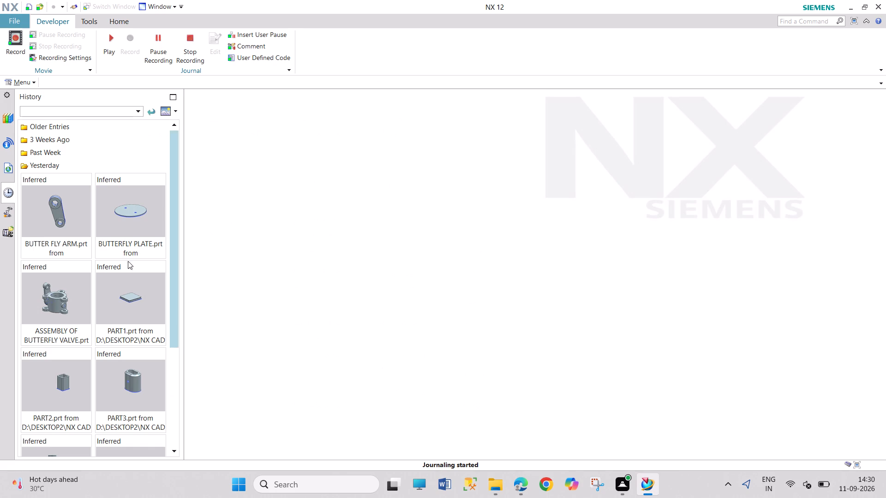
click(126, 24)
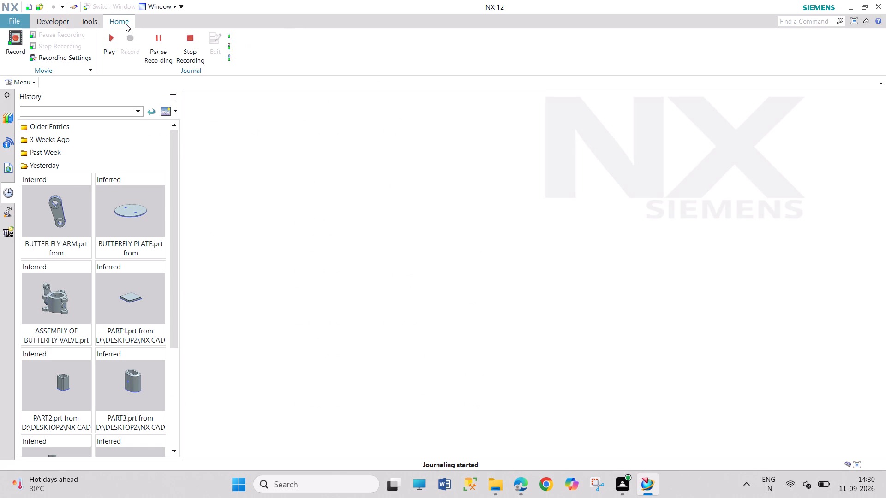
click(10, 30)
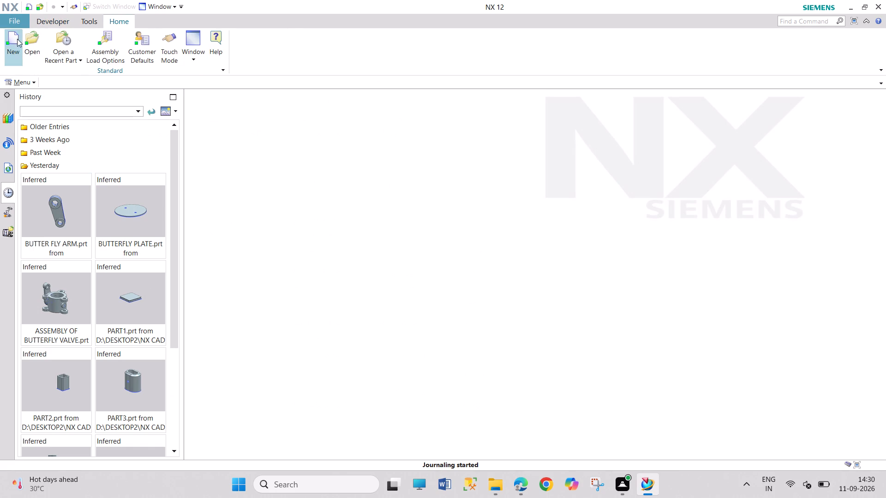
click(17, 39)
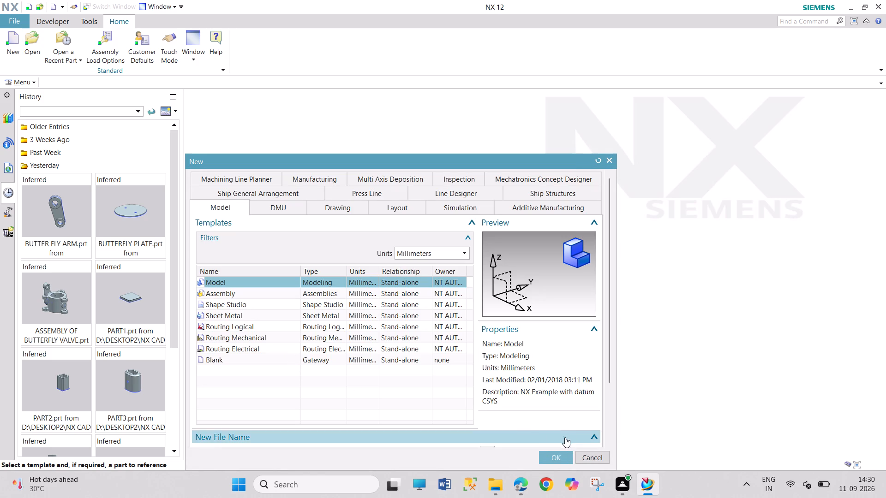
scroll(469, 395, down, 2)
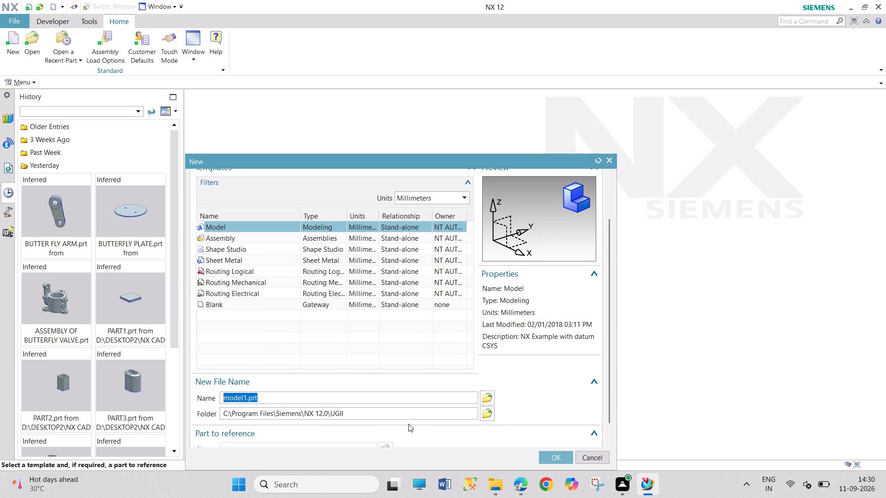
click(492, 414)
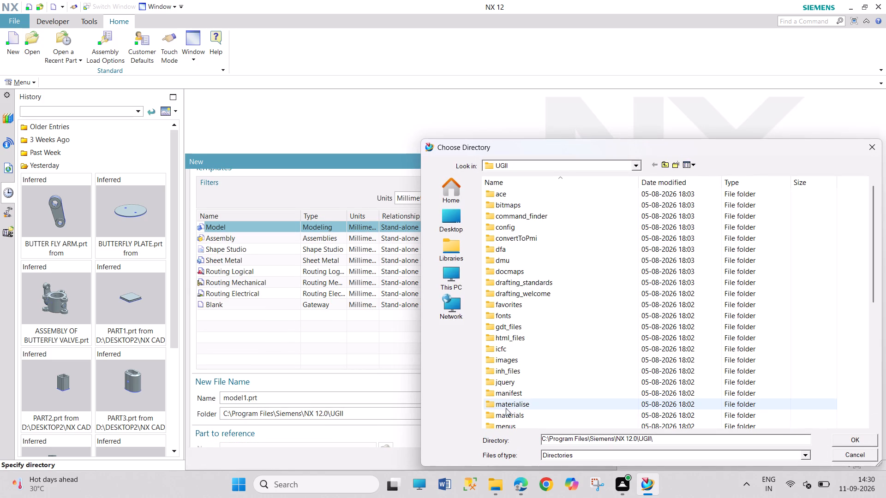
scroll(586, 373, down, 5)
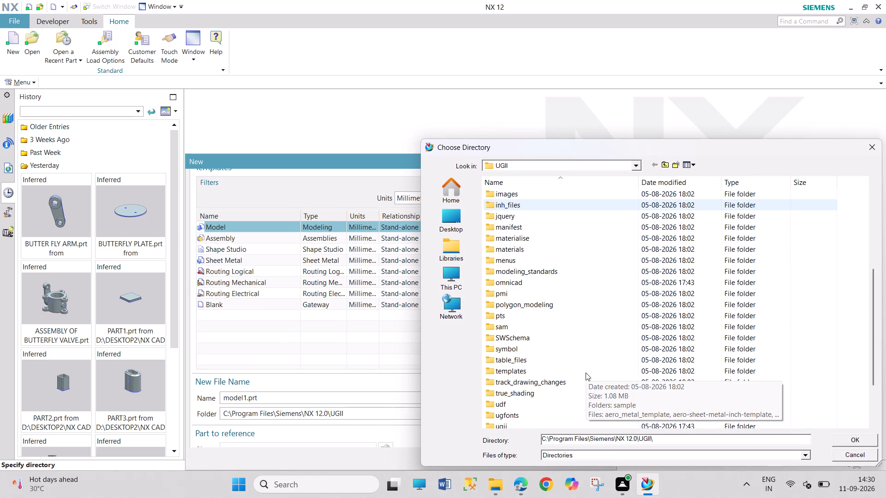
scroll(586, 373, up, 1)
scroll(569, 260, up, 2)
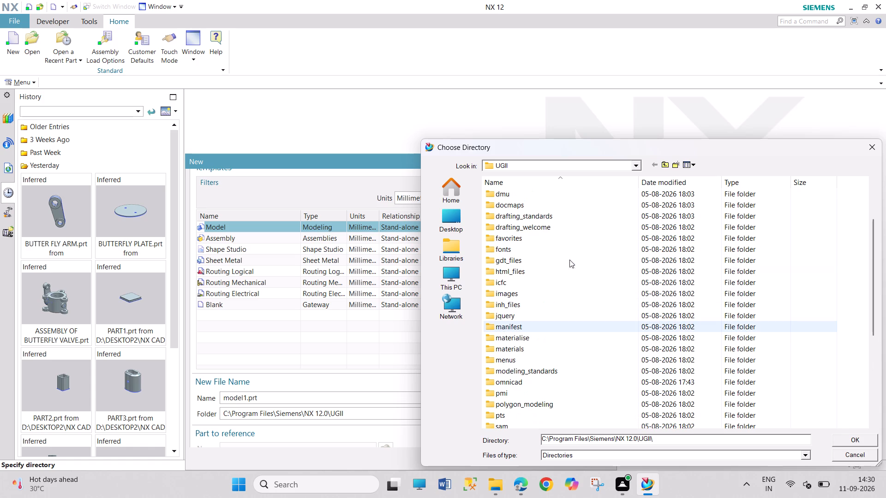
scroll(571, 254, up, 3)
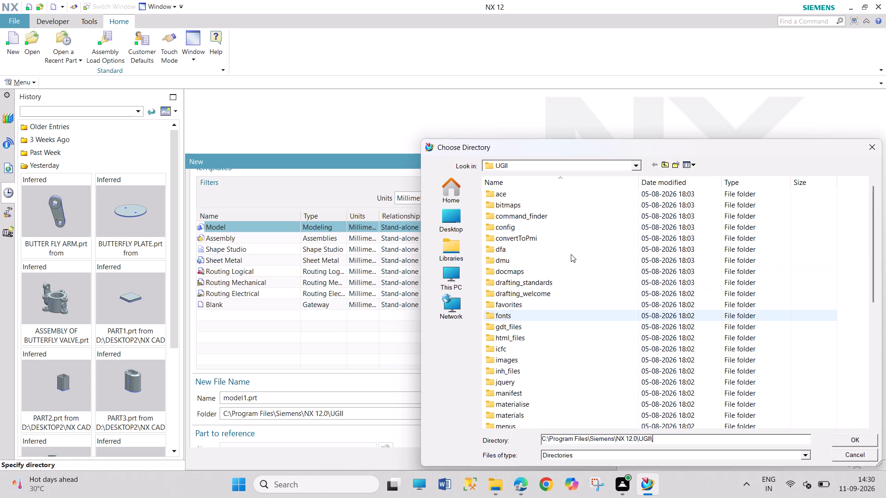
scroll(571, 254, down, 4)
scroll(571, 254, up, 5)
click(453, 278)
double_click(653, 200)
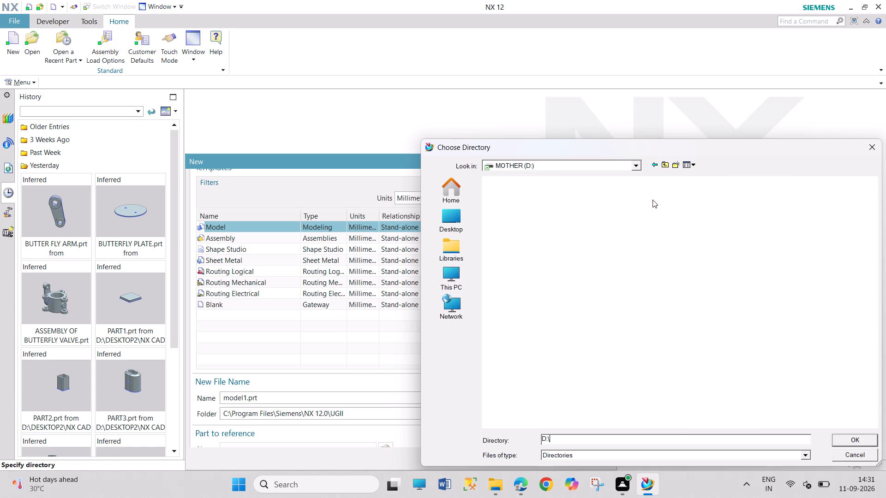
click(820, 391)
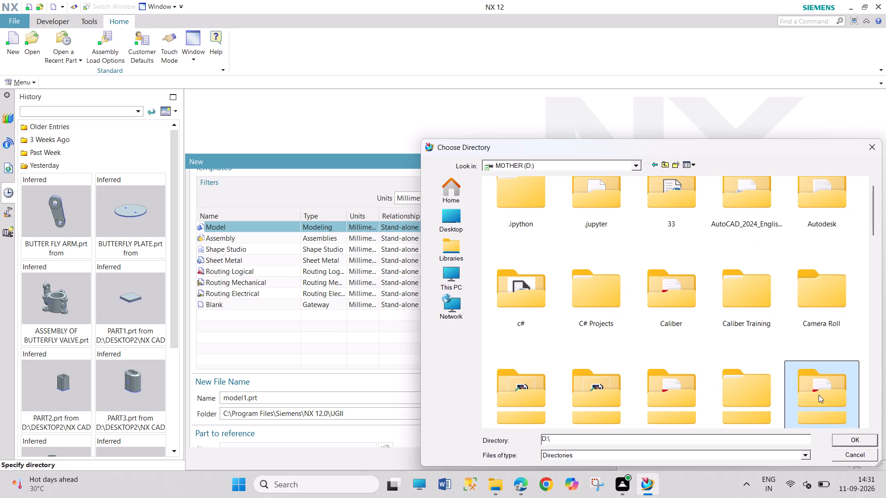
double_click(819, 395)
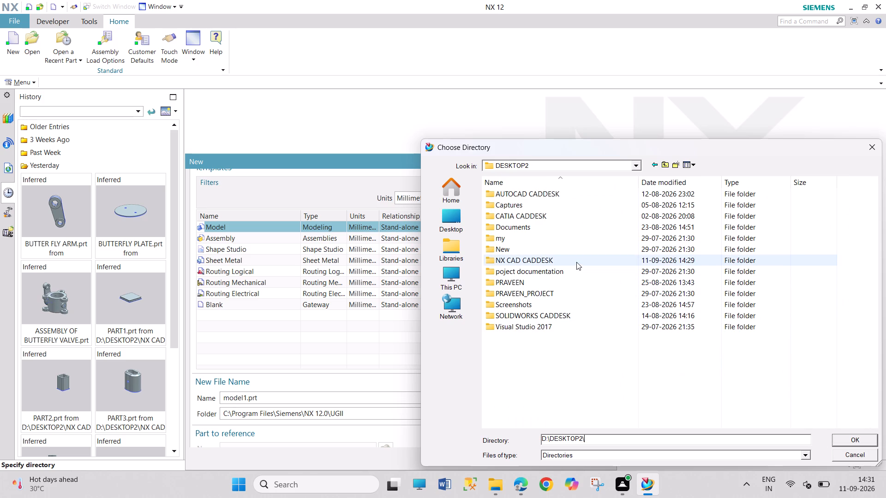
double_click(576, 262)
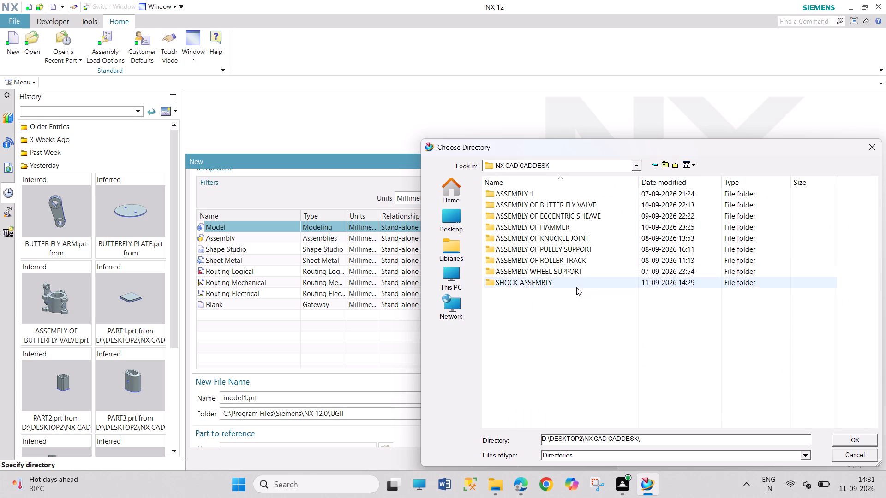
double_click(576, 287)
click(845, 436)
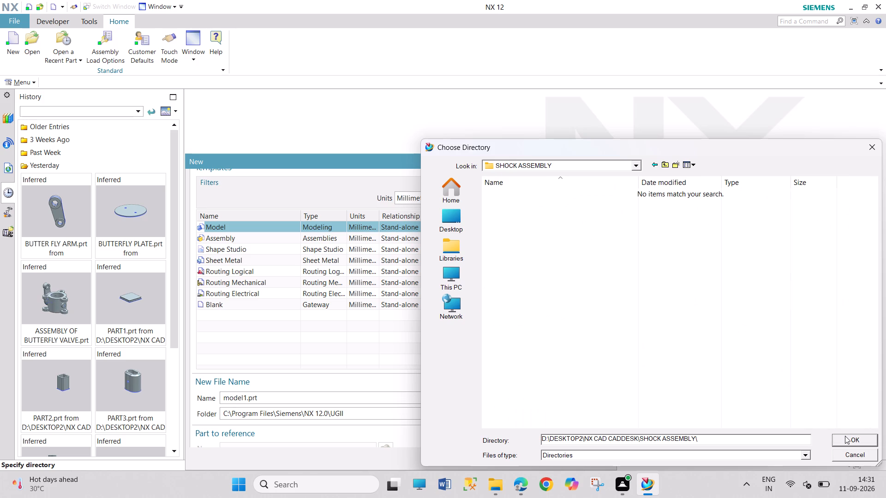
click(491, 394)
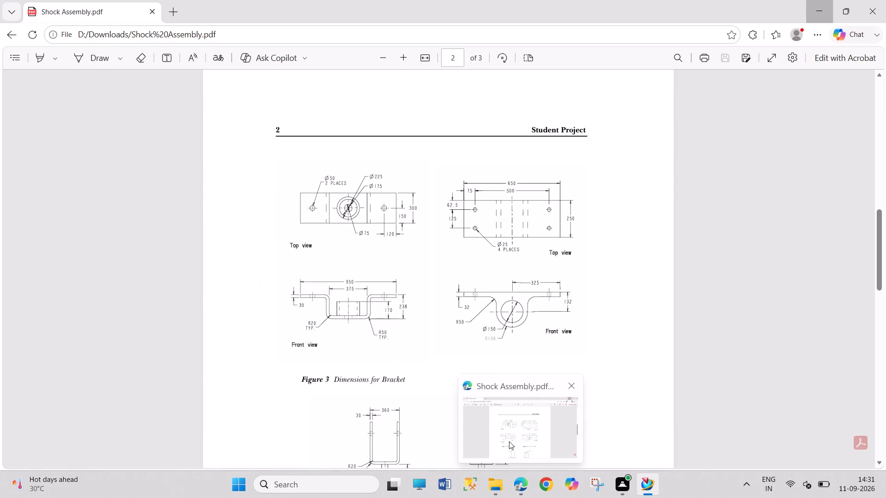
Switch to the Shock Assembly PDF in Microsoft Edge and examine the part names and dimensioned drawings on pages 2 and 3.
click(509, 441)
scroll(493, 382, up, 2)
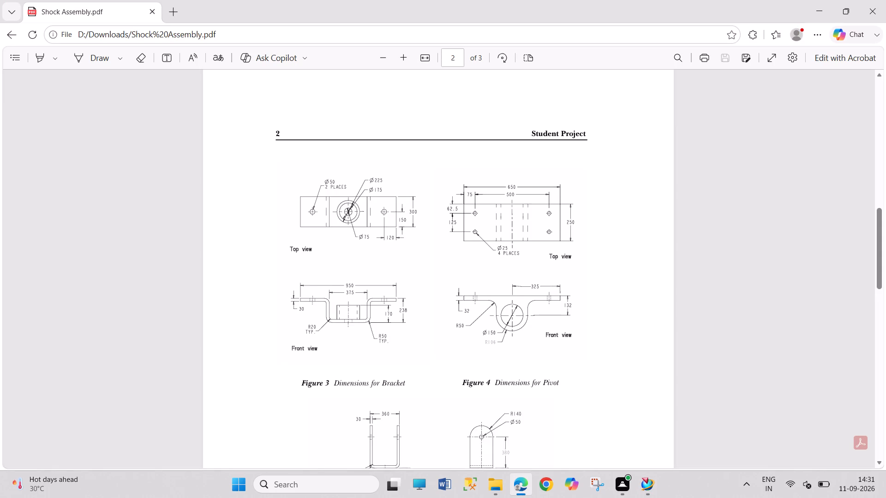
scroll(493, 382, up, 5)
scroll(493, 382, down, 6)
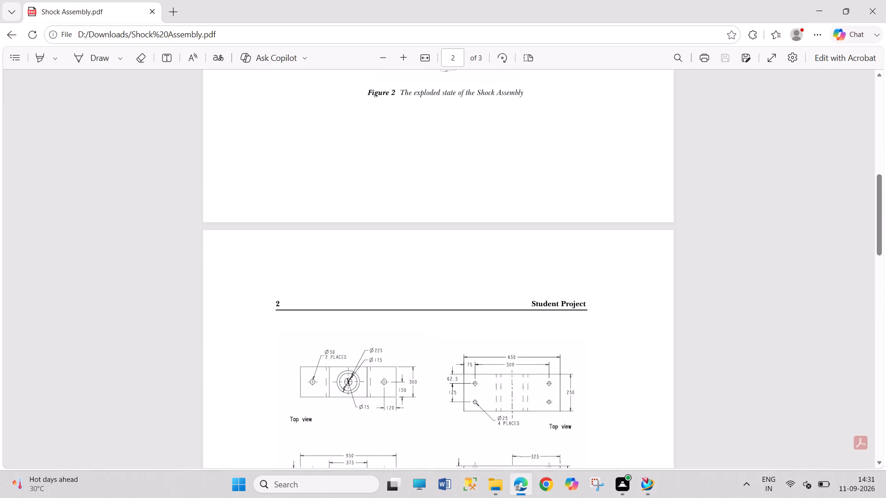
scroll(493, 382, down, 1)
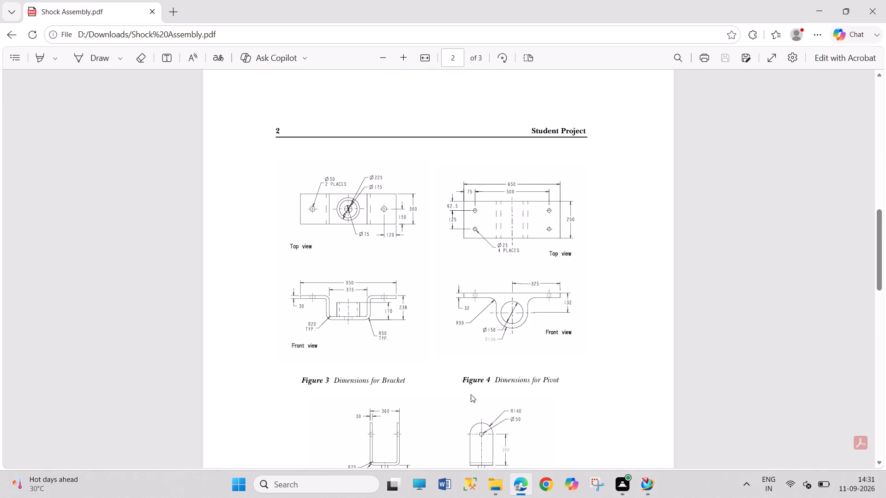
scroll(471, 400, down, 3)
scroll(471, 401, up, 2)
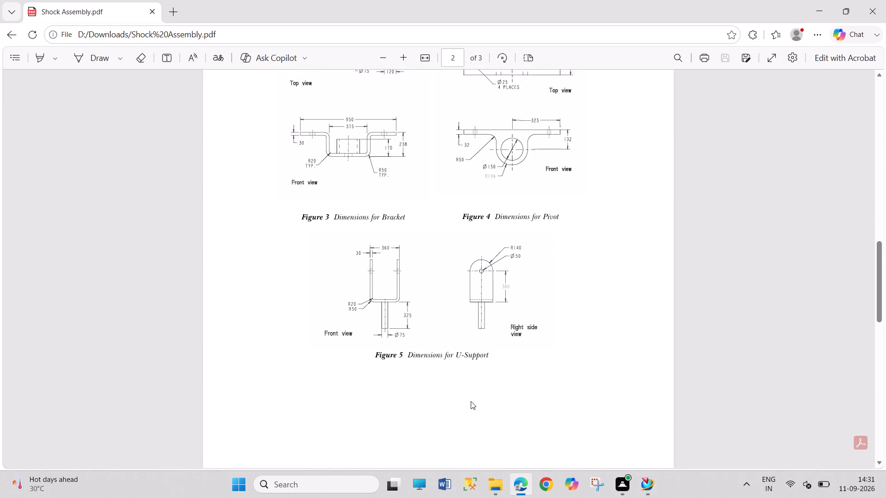
scroll(471, 401, down, 10)
scroll(471, 400, up, 5)
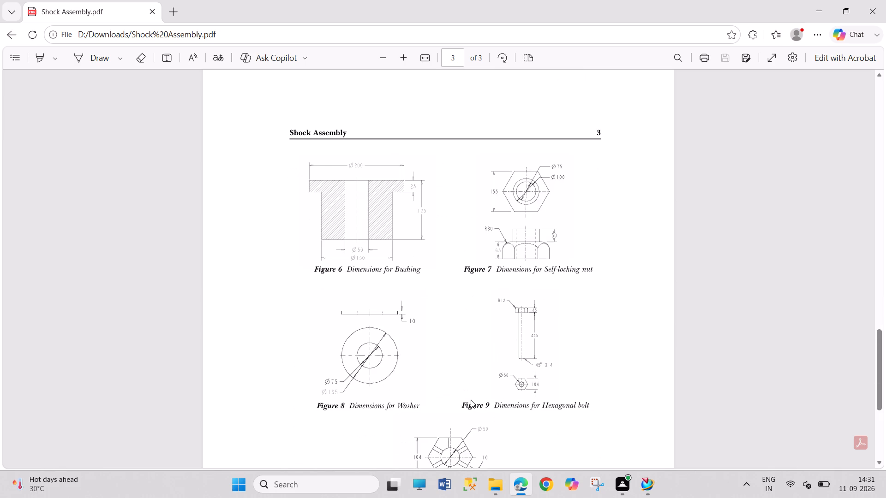
scroll(473, 400, up, 5)
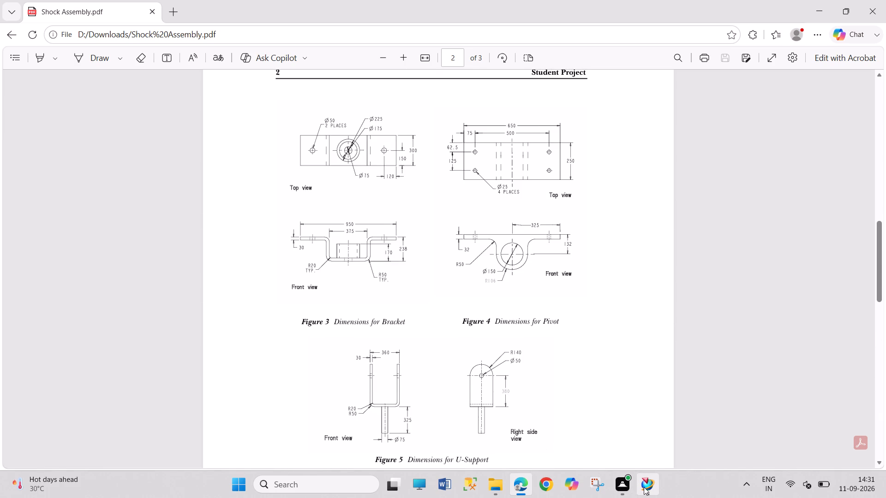
Return to NX 12, name the new file BRACKET, and create it from the millimetre Model template.
click(644, 487)
text(BRACK)
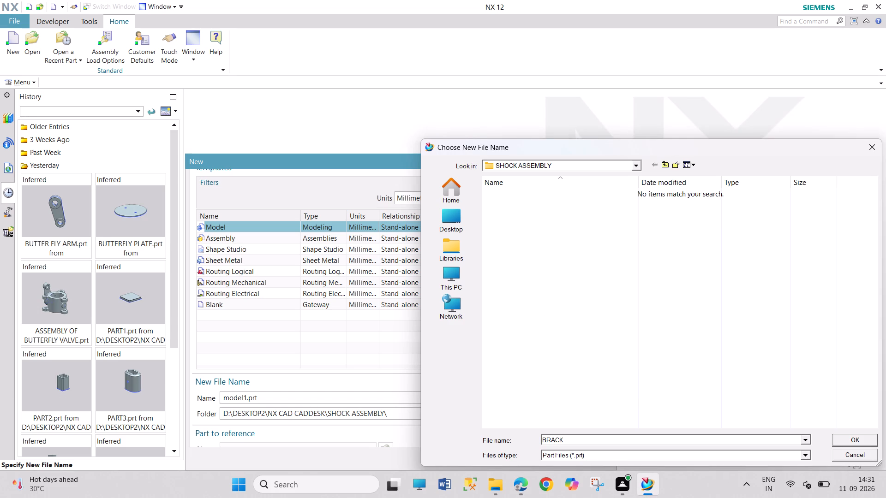
text(ET)
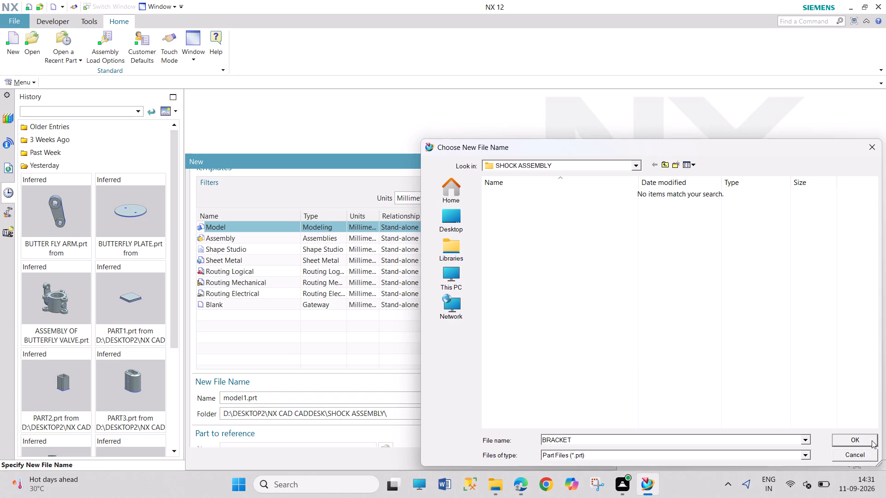
click(870, 439)
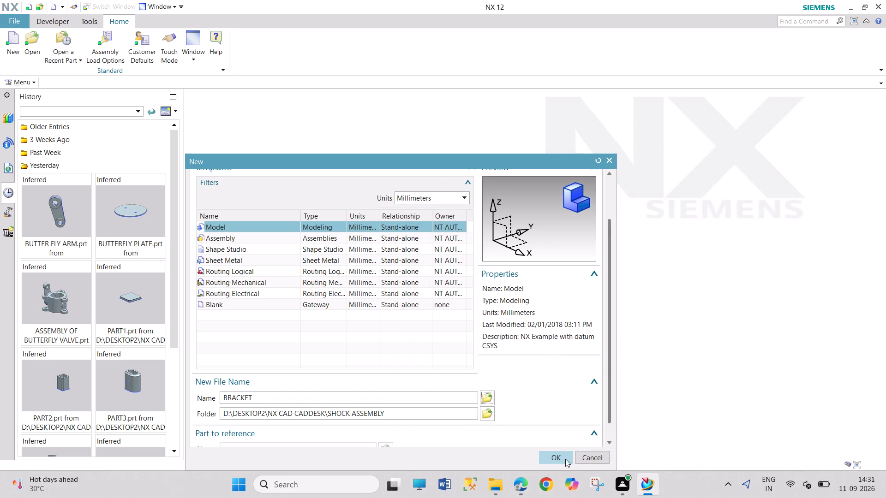
click(565, 458)
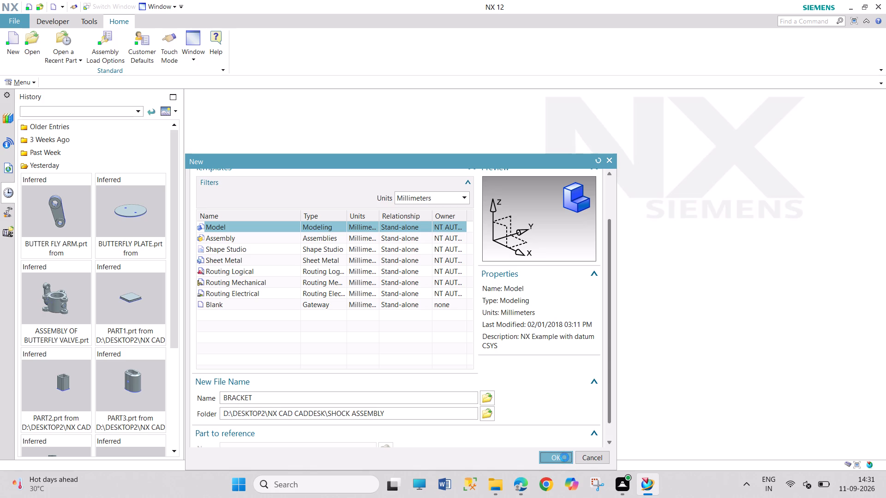
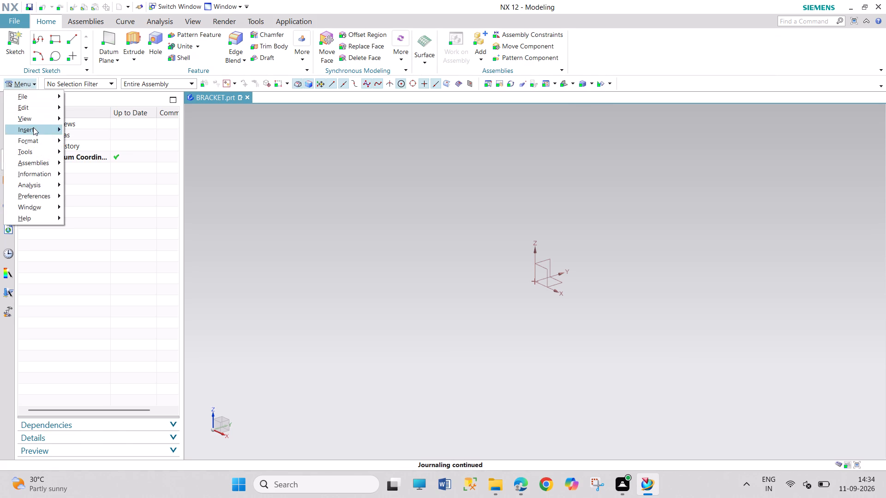
Create a new sketch on the datum YZ plane with an inferred, horizontally referenced sketch CSYS.
click(33, 127)
click(106, 138)
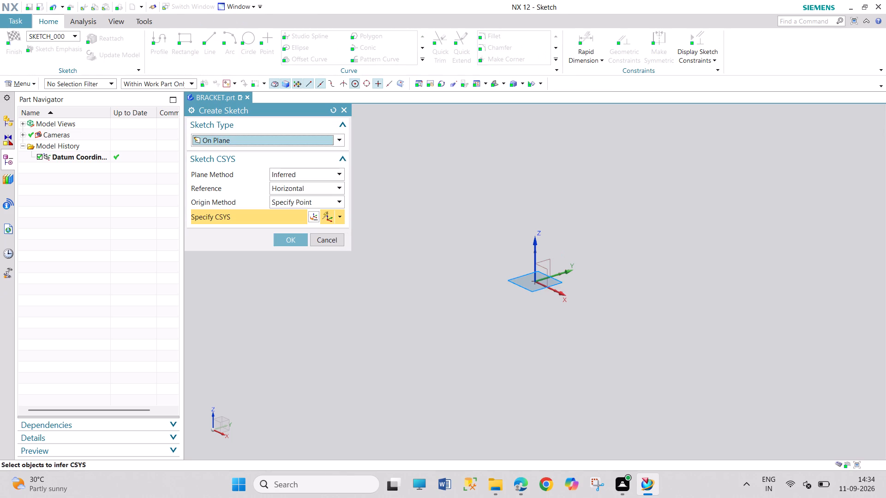
click(550, 259)
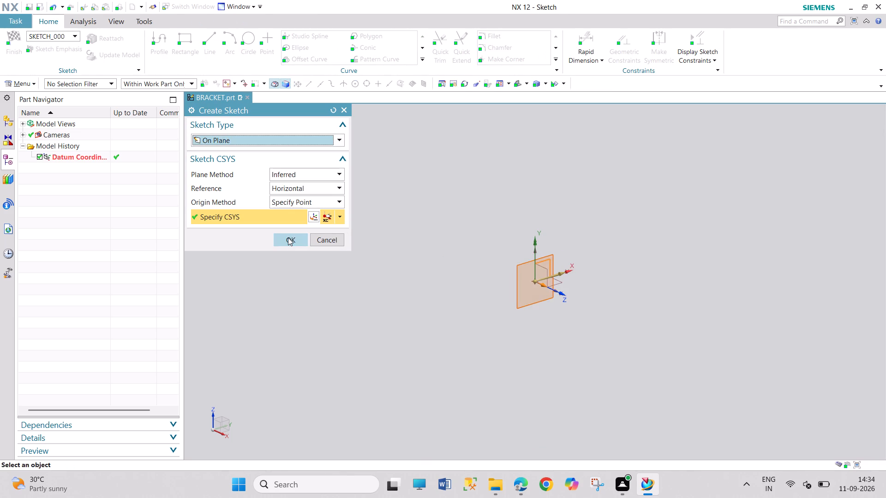
click(289, 237)
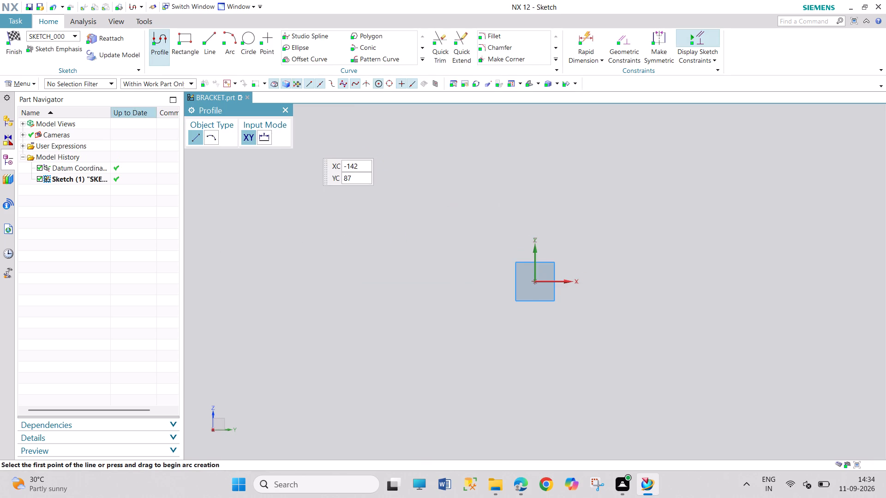
Sketch a closed hat-shaped profile around the origin, about 176 mm wide, with outward top flanges about 7 mm thick.
click(411, 233)
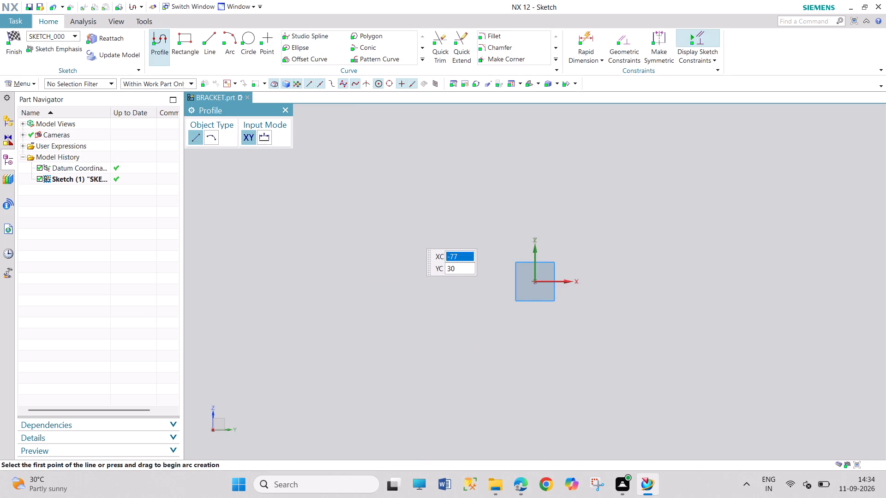
click(461, 234)
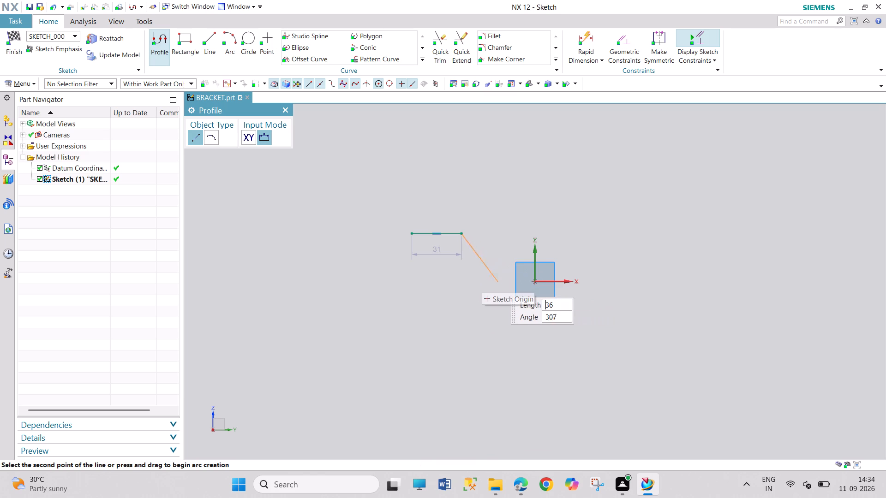
click(460, 283)
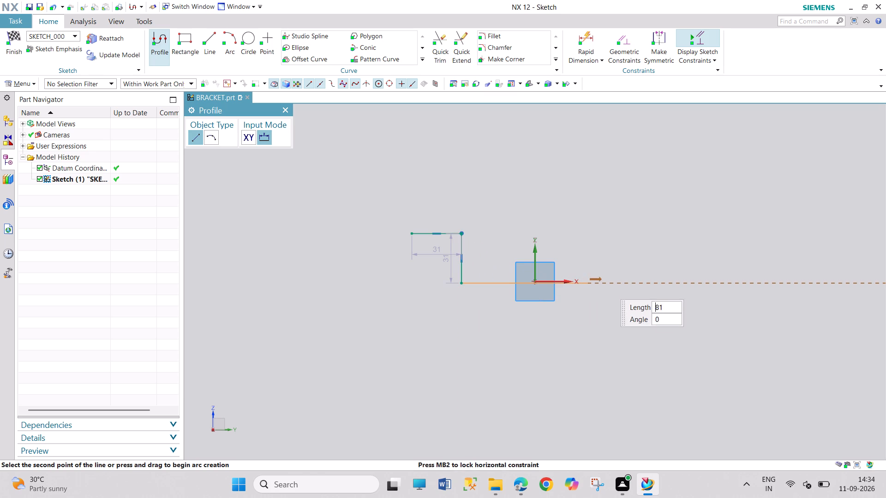
click(634, 281)
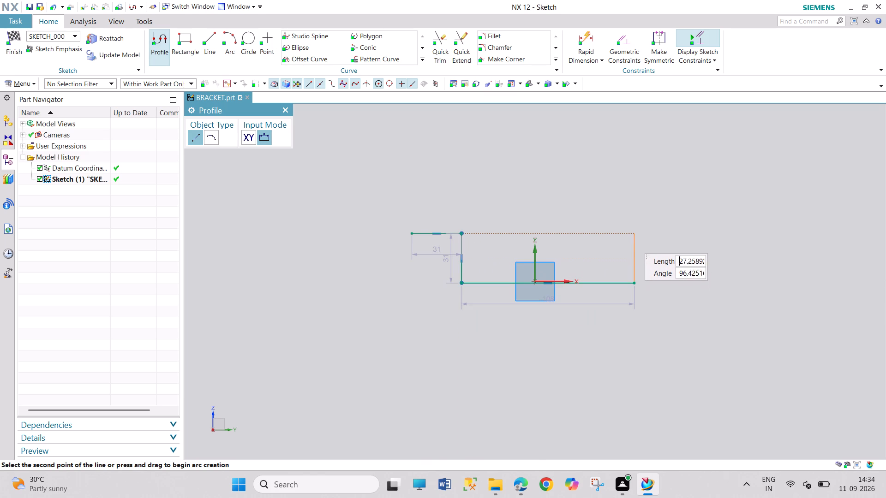
click(632, 231)
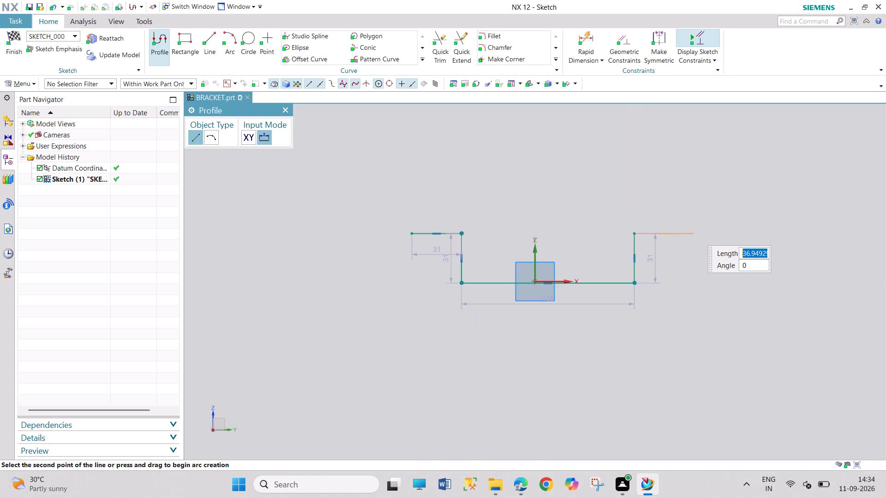
click(693, 230)
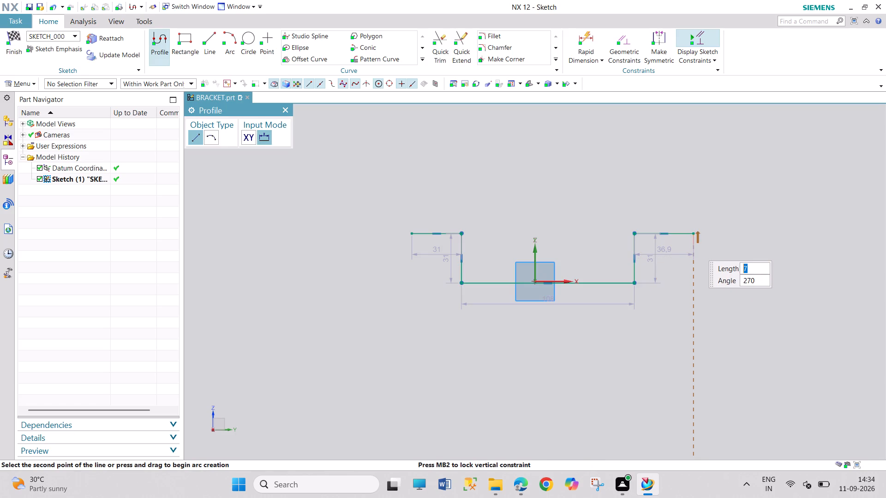
drag(694, 245, 686, 246)
click(648, 246)
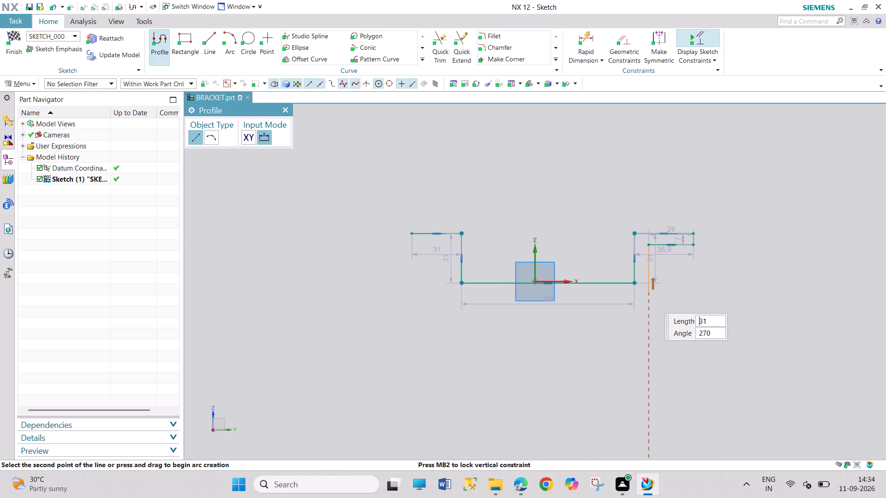
click(647, 296)
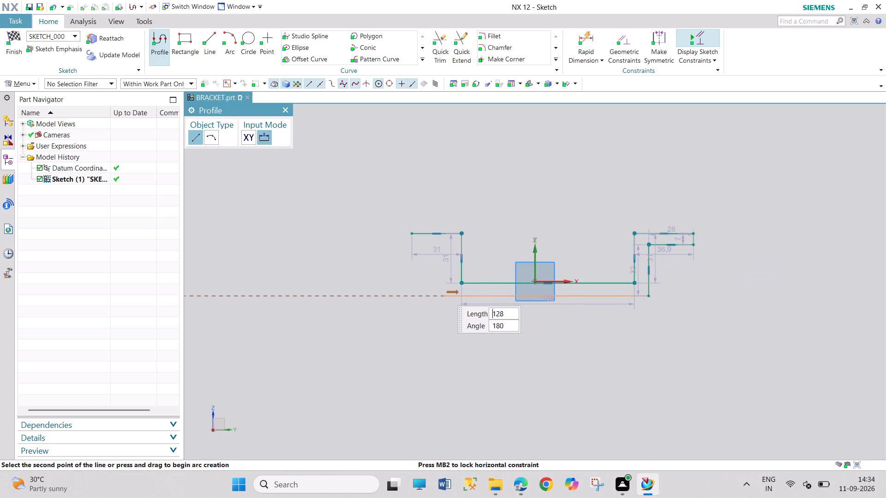
click(443, 290)
click(440, 244)
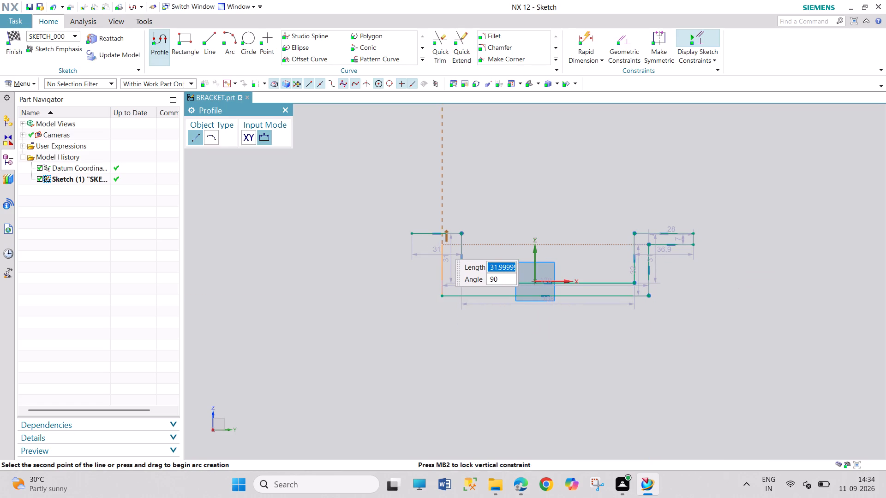
click(412, 245)
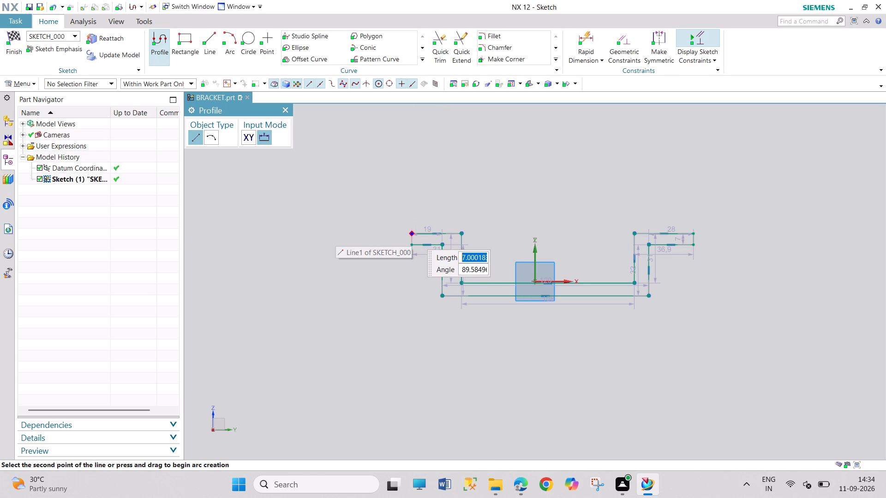
drag(412, 234, 407, 234)
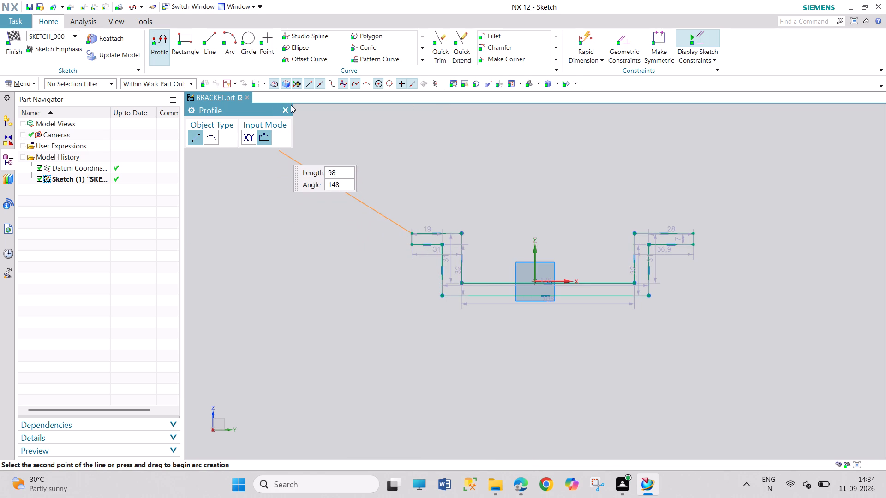
click(284, 107)
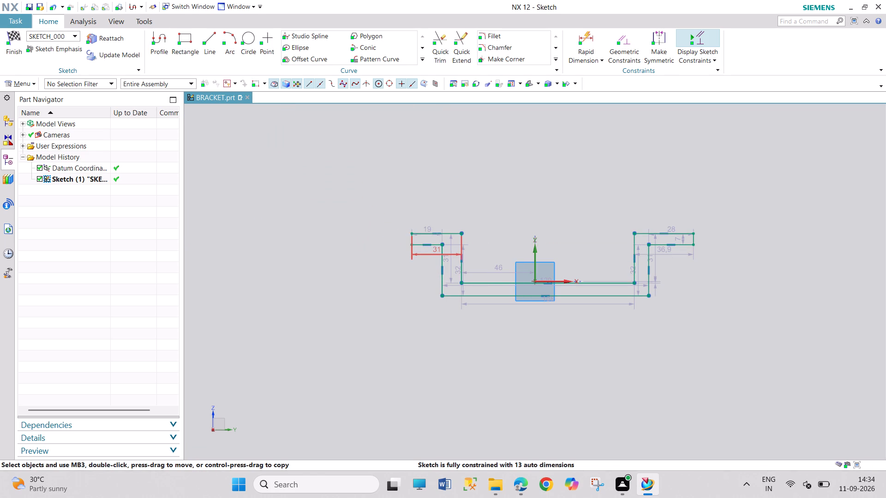
Move the two horizontal dimensions of the negative-X flange above the profile, clear of its lines.
drag(425, 255, 447, 190)
drag(429, 229, 305, 213)
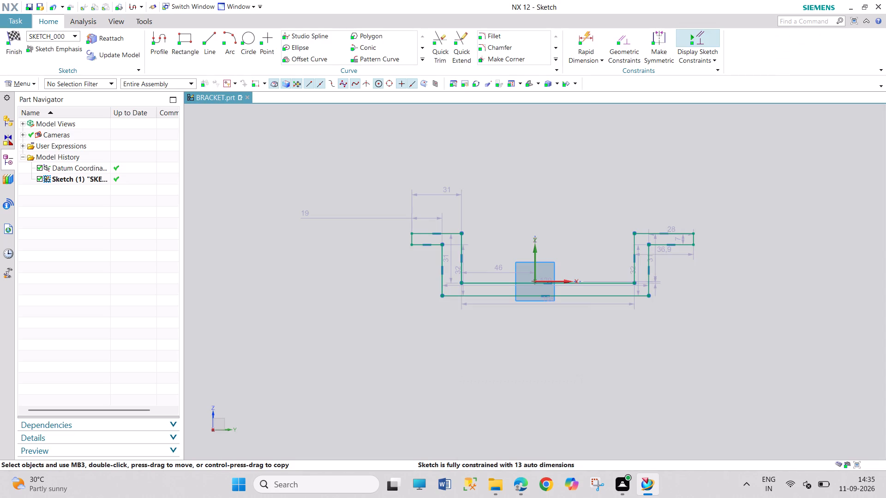
Dimension the profile's overall width between the two flange ends as 950 mm and place the dimension above the profile.
click(588, 40)
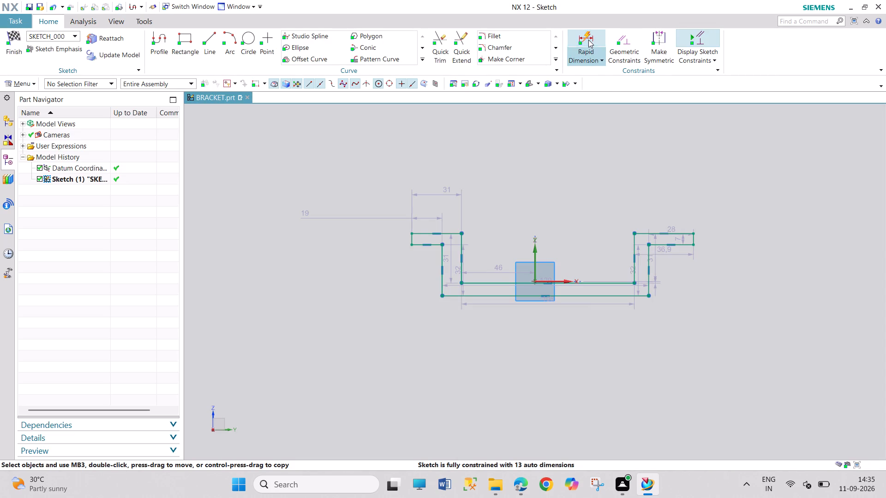
click(413, 233)
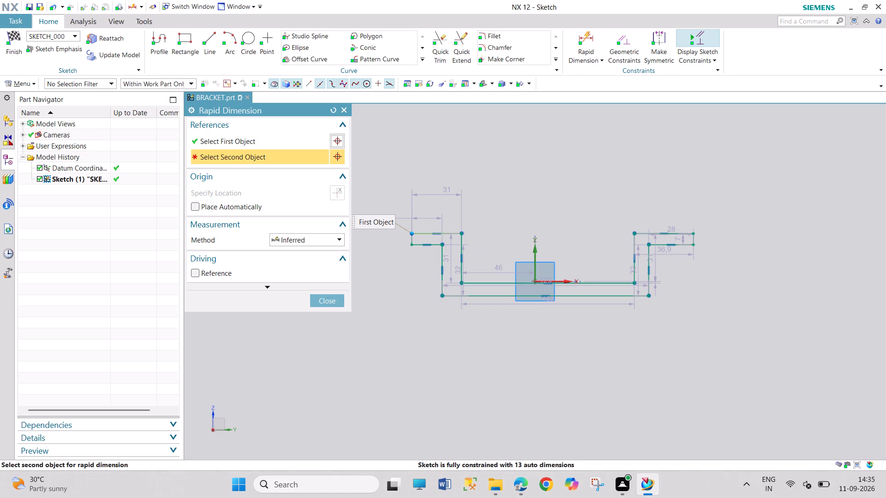
click(695, 234)
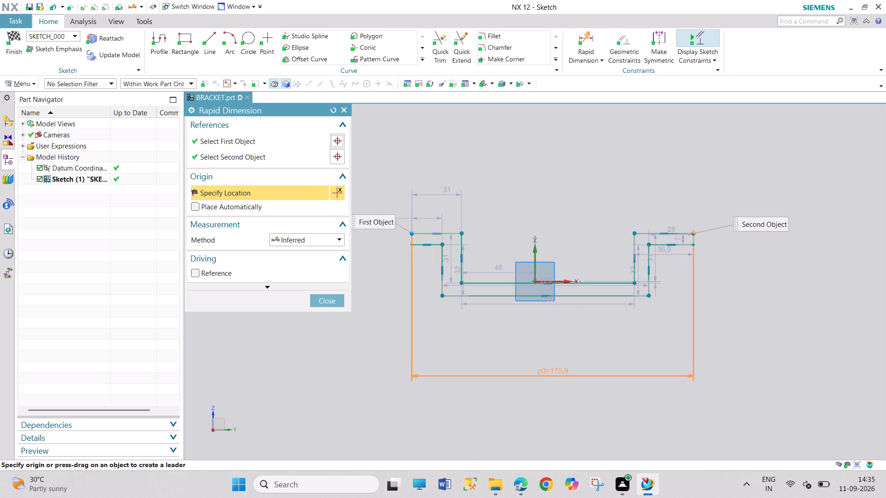
drag(539, 371, 551, 370)
text(950)
key(Return)
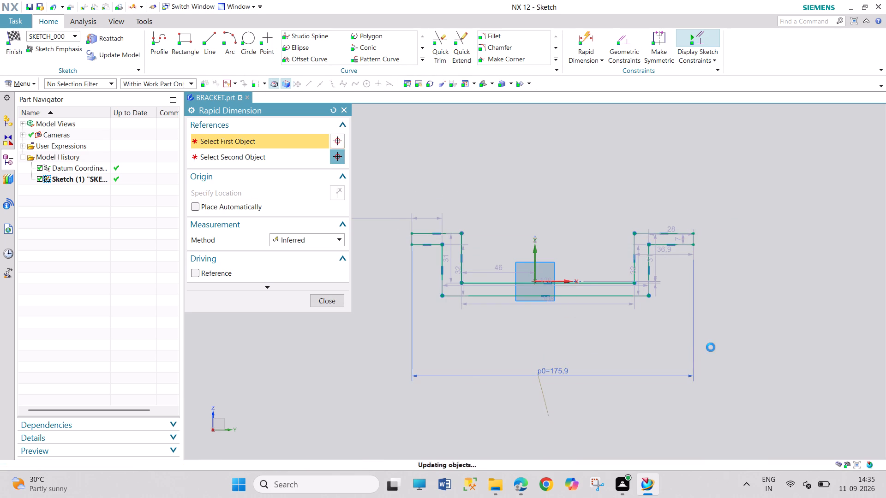
click(321, 299)
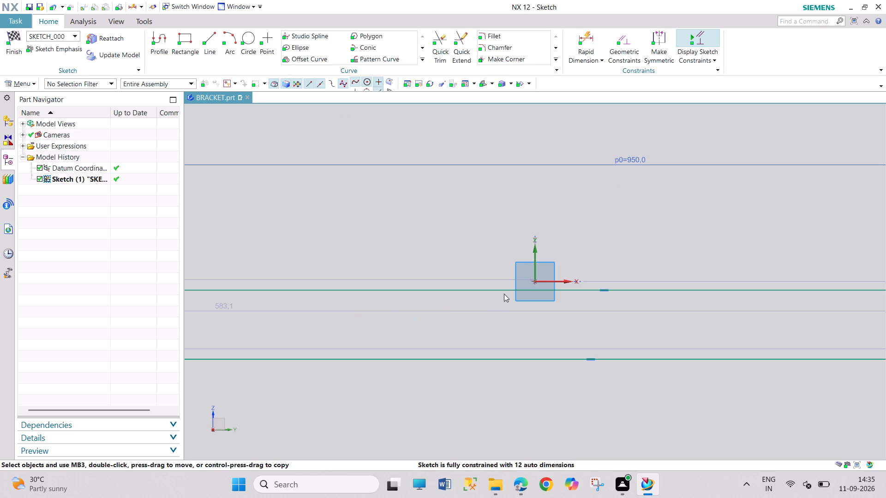
scroll(504, 290, down, 6)
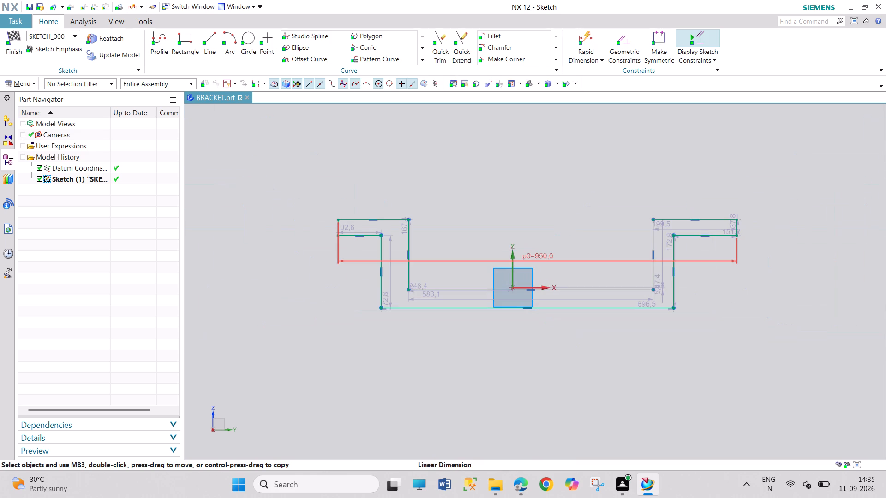
drag(543, 259, 547, 125)
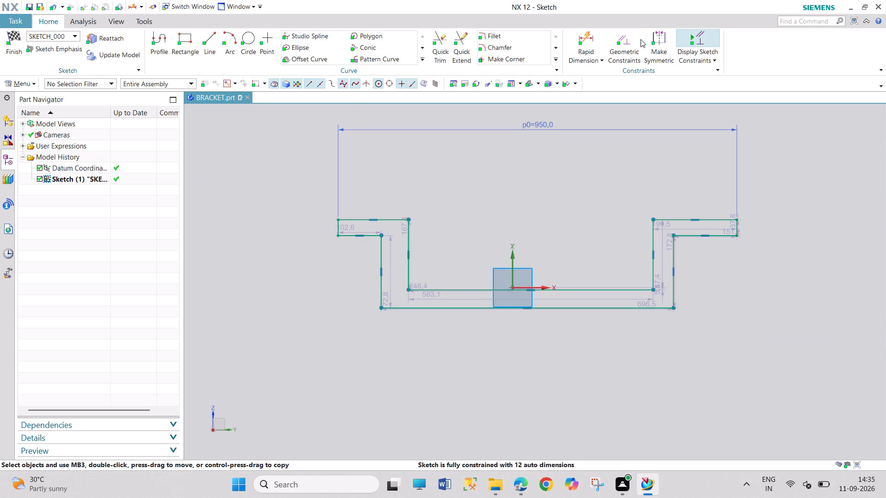
Make the flange ends, inner walls and outer walls symmetric in pairs about the sketch's vertical axis.
click(662, 34)
scroll(452, 279, down, 1)
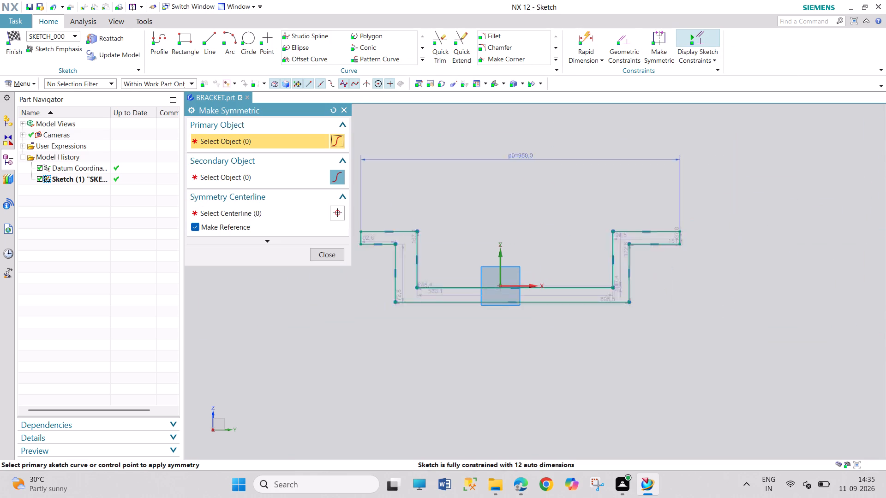
scroll(452, 279, down, 1)
scroll(404, 277, up, 2)
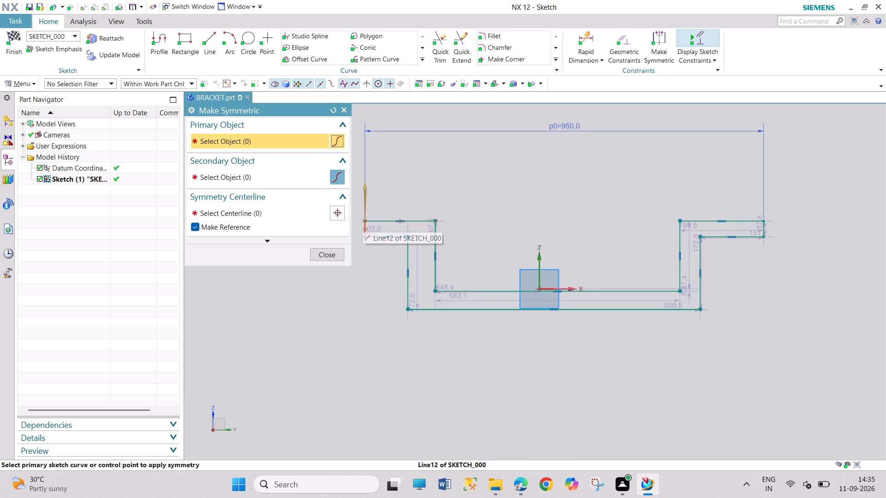
click(362, 221)
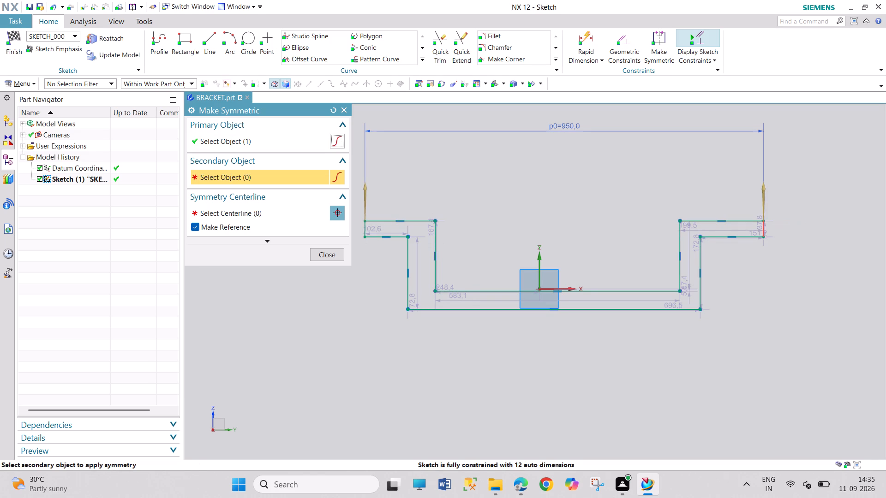
click(766, 225)
click(538, 262)
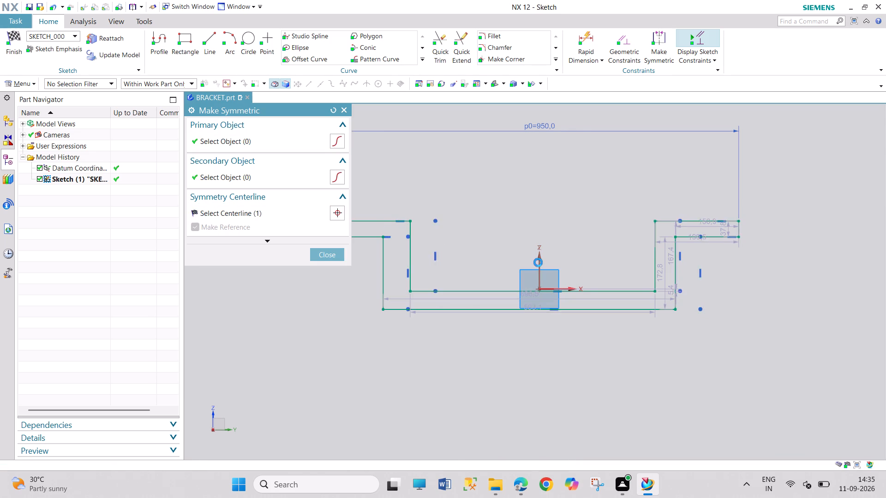
click(410, 270)
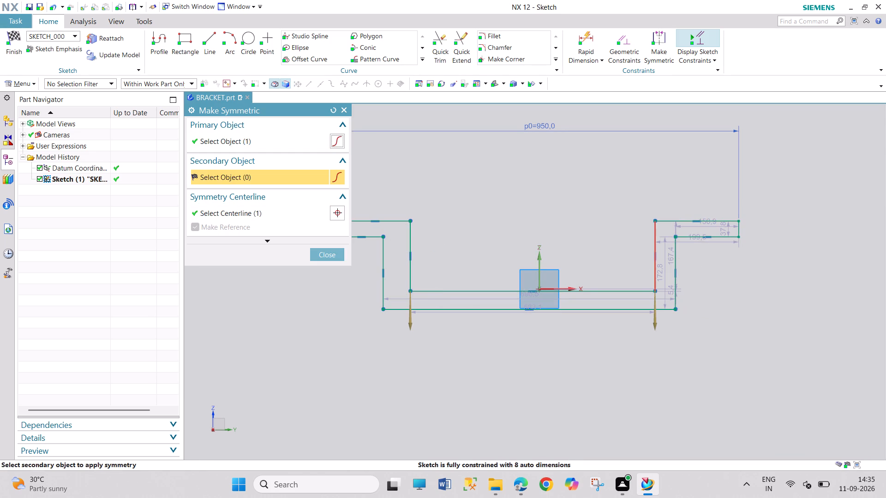
click(655, 266)
click(541, 260)
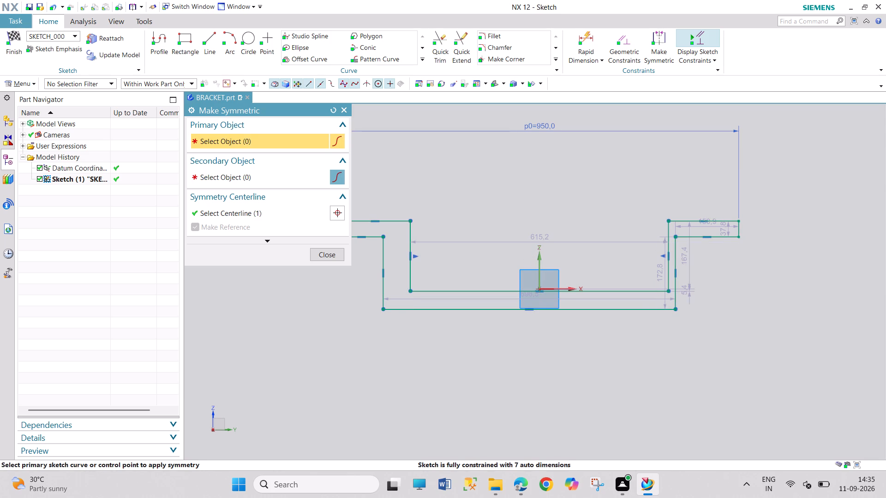
click(385, 285)
click(679, 281)
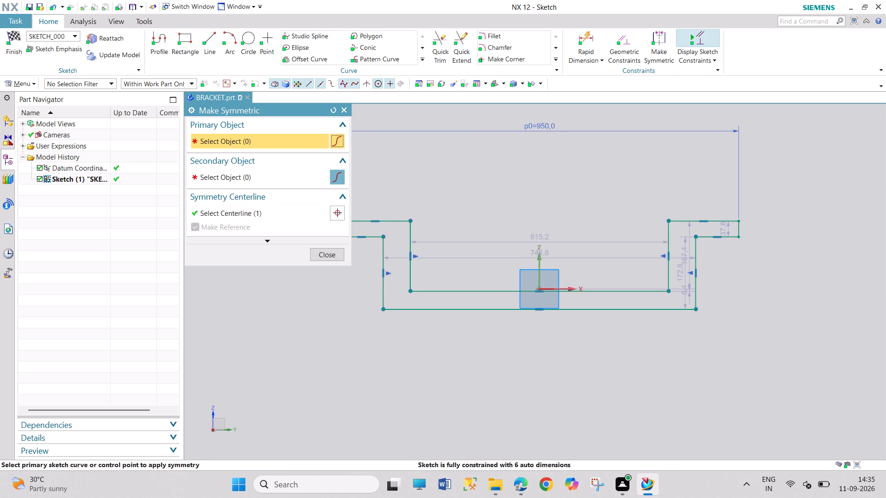
scroll(479, 222, down, 2)
scroll(484, 223, up, 1)
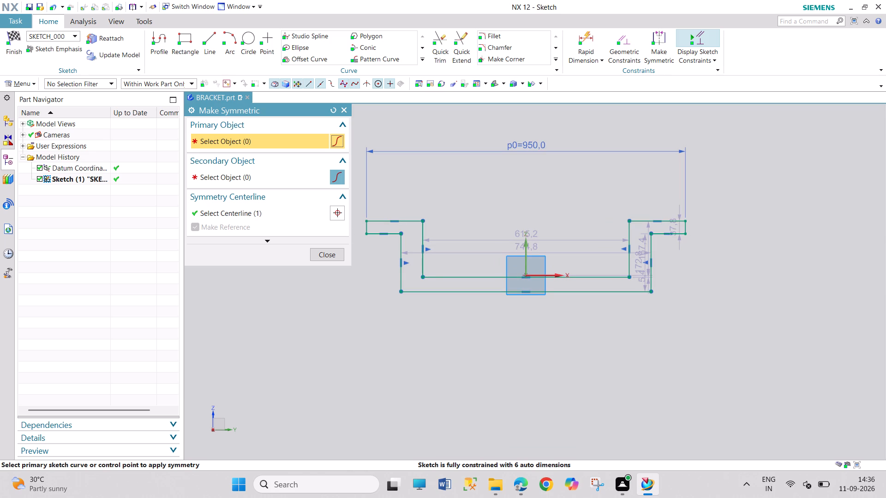
click(319, 255)
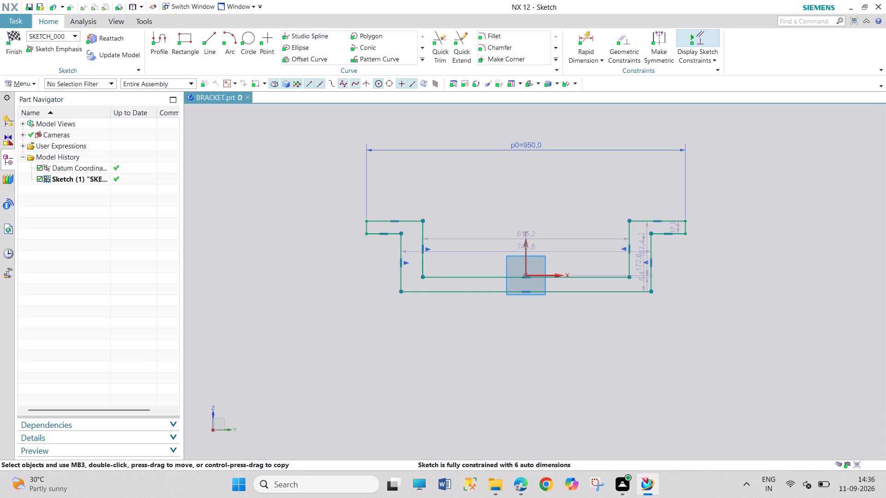
Move the inner-wall and outer-wall width dimensions up, clear of the sketch origin.
drag(534, 236, 545, 166)
drag(557, 250, 557, 243)
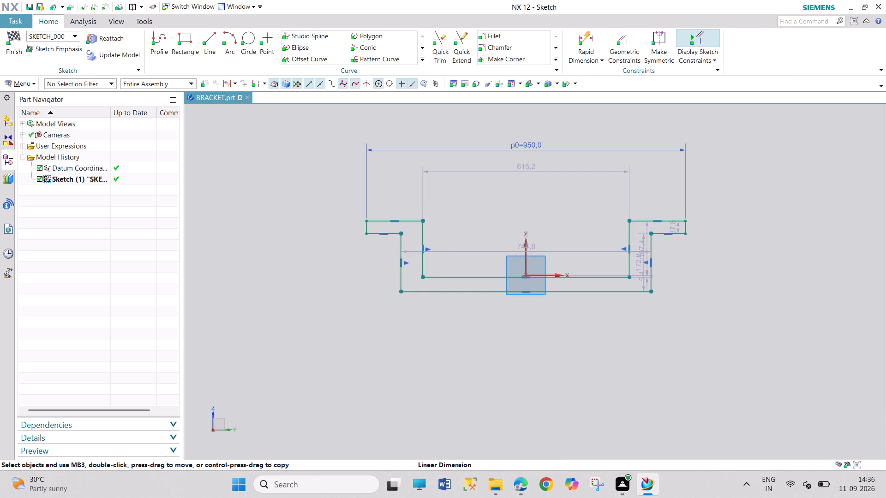
drag(557, 243, 555, 213)
Set the width between the inner walls to 375 mm.
double_click(523, 166)
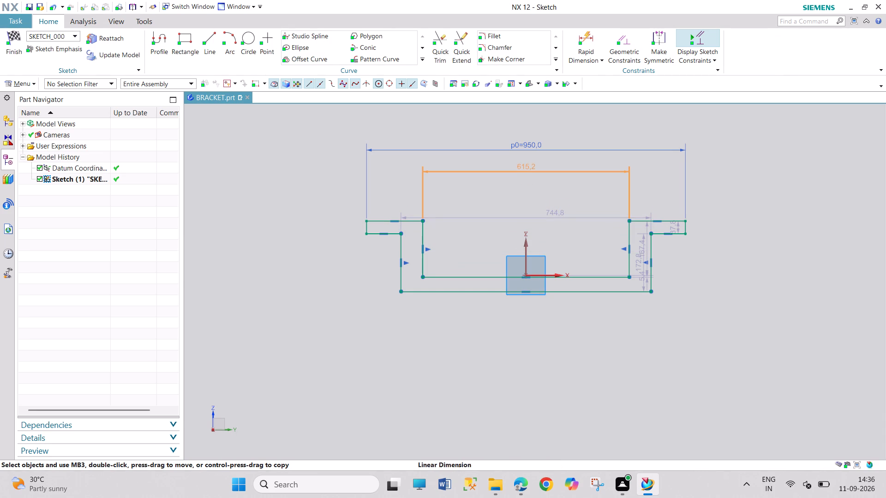
double_click(524, 168)
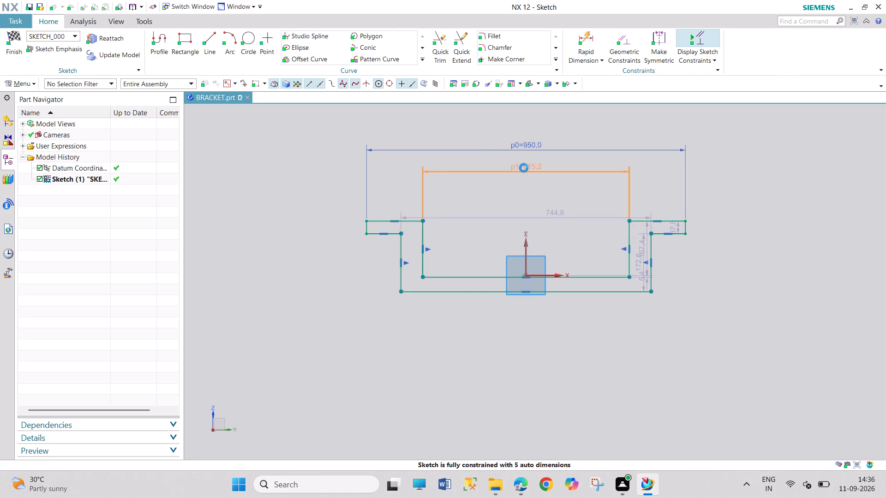
text(375)
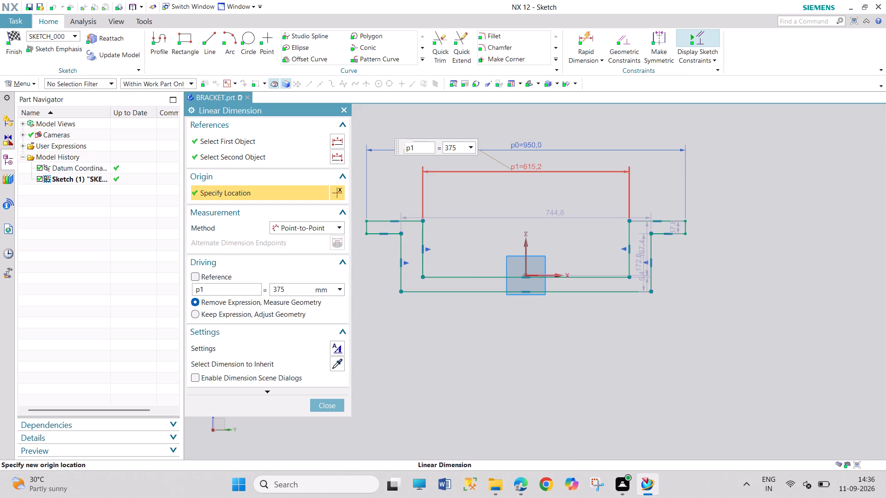
key(Return)
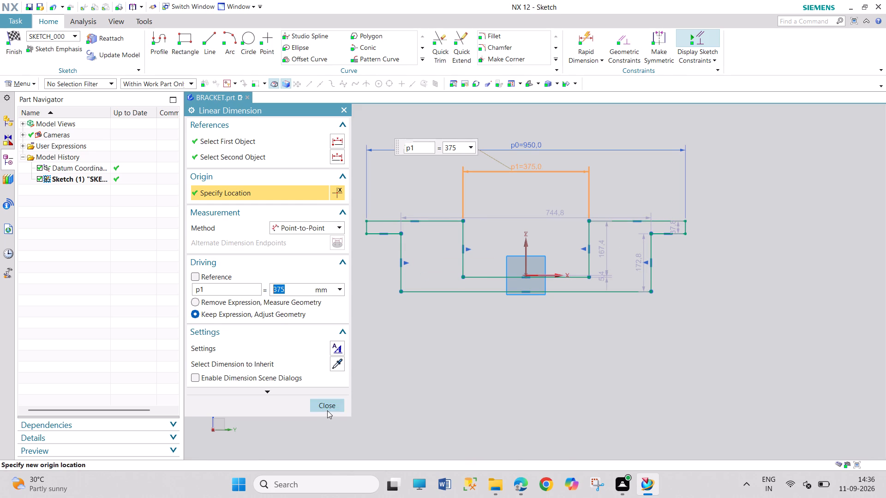
click(327, 410)
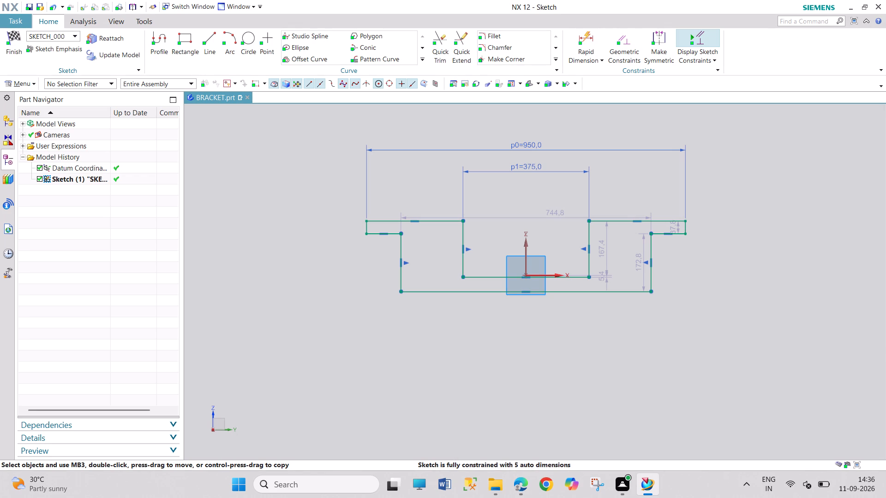
Move the flange thickness dimension outside the positive-X flange end and set it to 30 mm.
drag(674, 227, 744, 236)
double_click(744, 237)
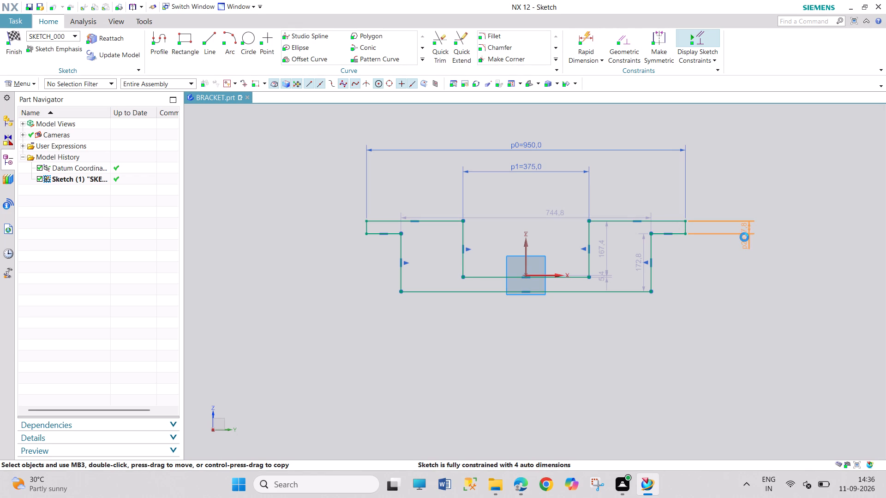
text(30)
key(Return)
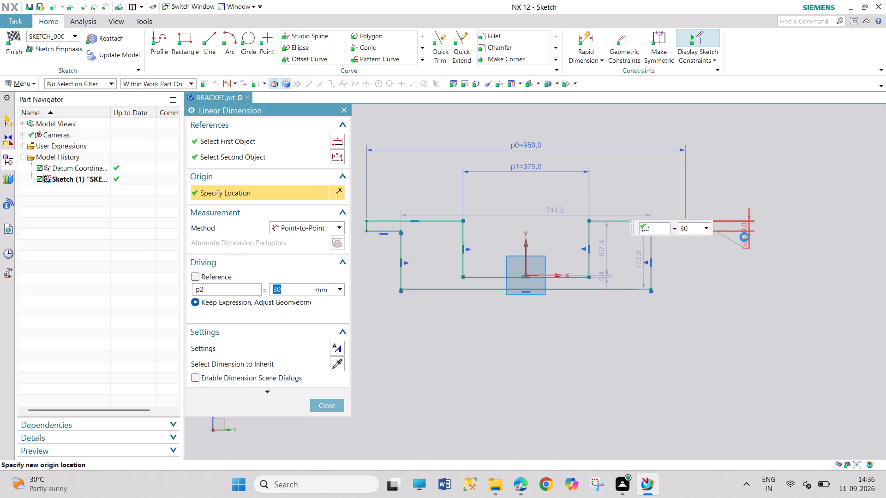
click(331, 409)
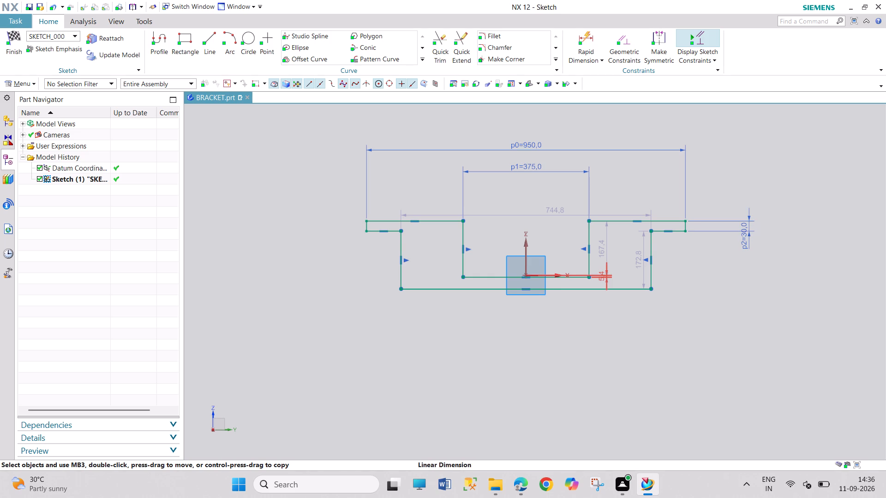
Set the offset between the sketch's horizontal axis and the inner bottom line to 0 mm, with its dimension moved clear of the positive-X inner wall.
drag(599, 278, 626, 263)
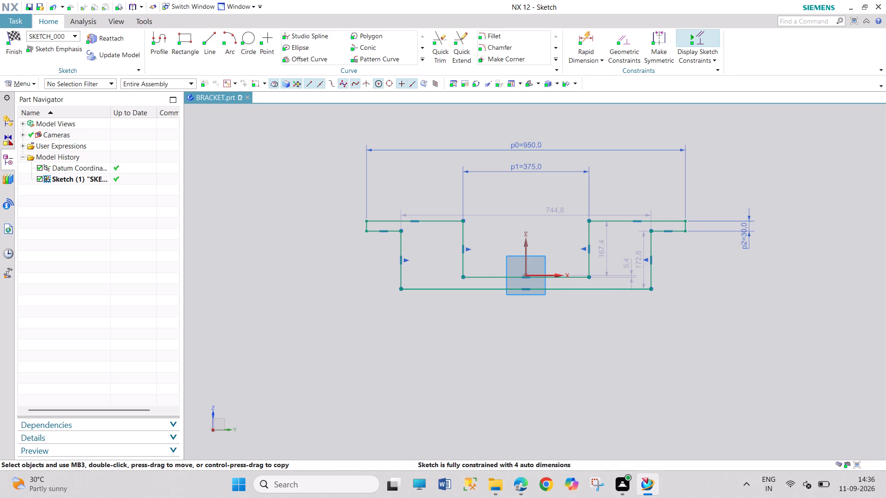
click(632, 266)
drag(619, 264, 613, 293)
click(611, 298)
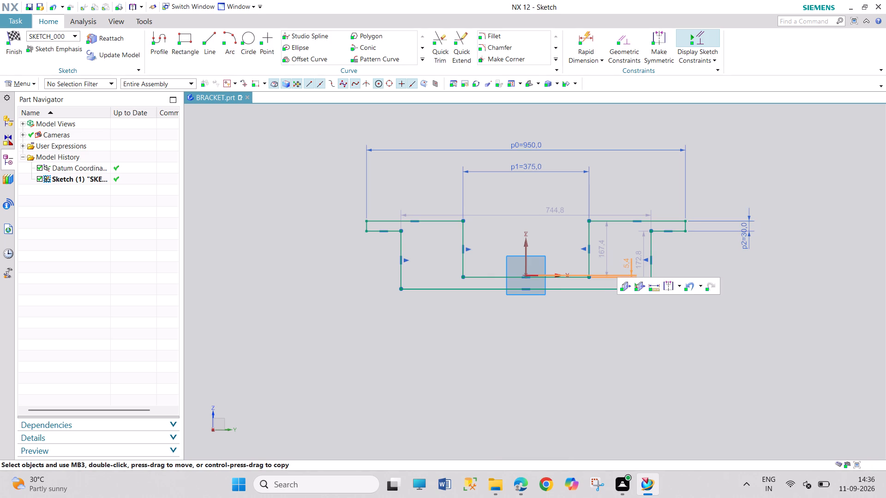
double_click(627, 266)
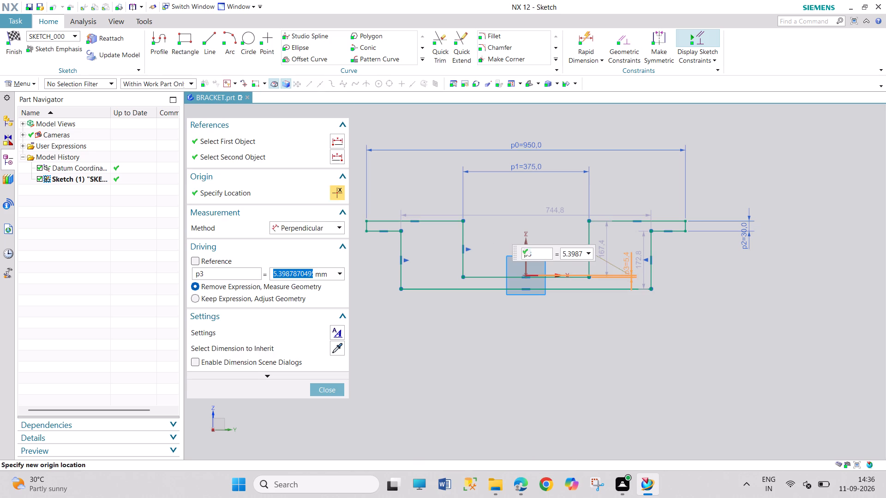
key(0)
key(Return)
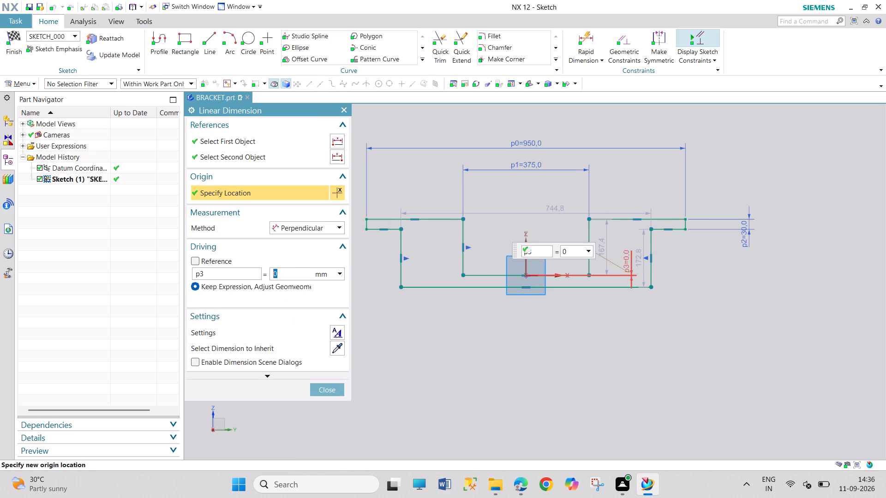
click(334, 388)
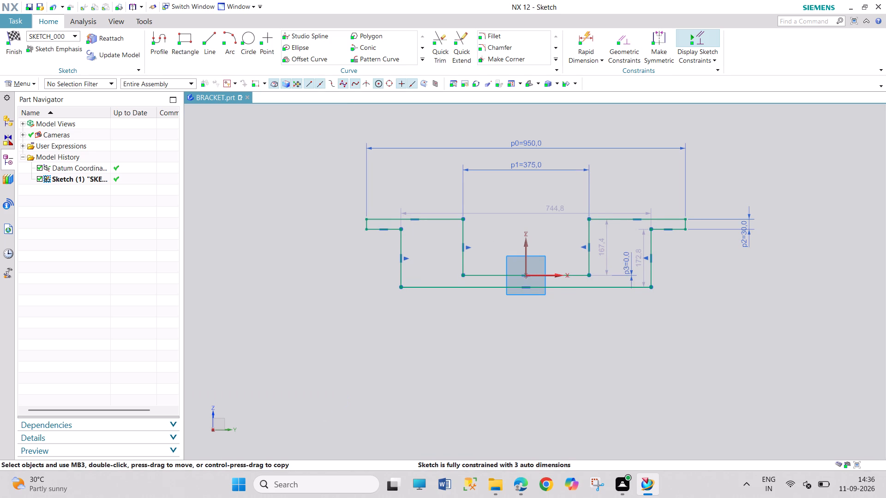
Dimension the negative-X wall thickness between the inner and outer bottom corners as 30 mm, placed below the profile.
click(588, 37)
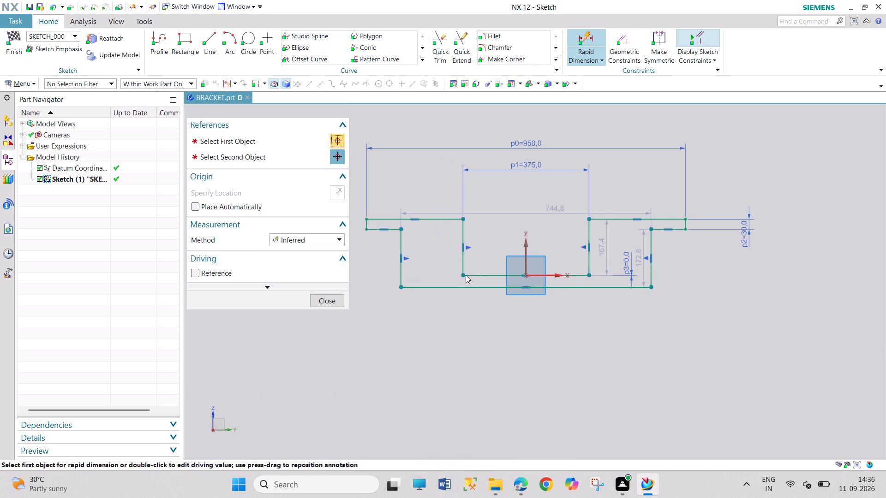
click(463, 274)
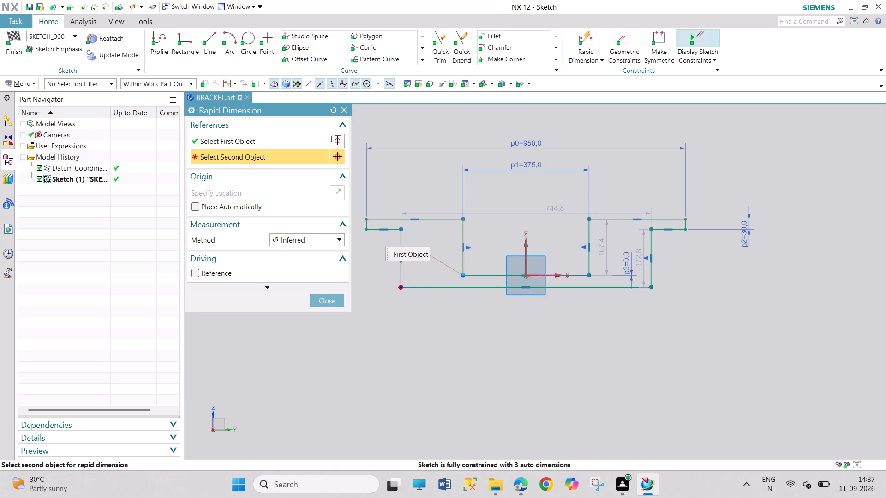
click(399, 286)
click(367, 336)
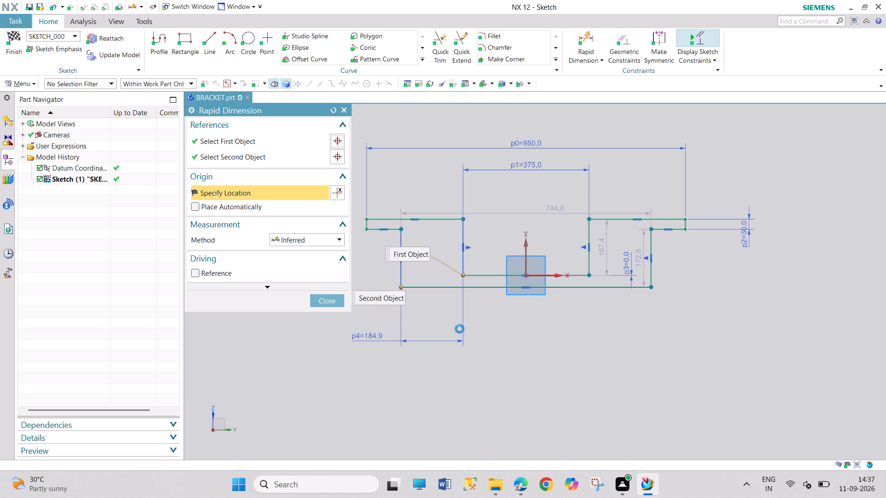
text(30)
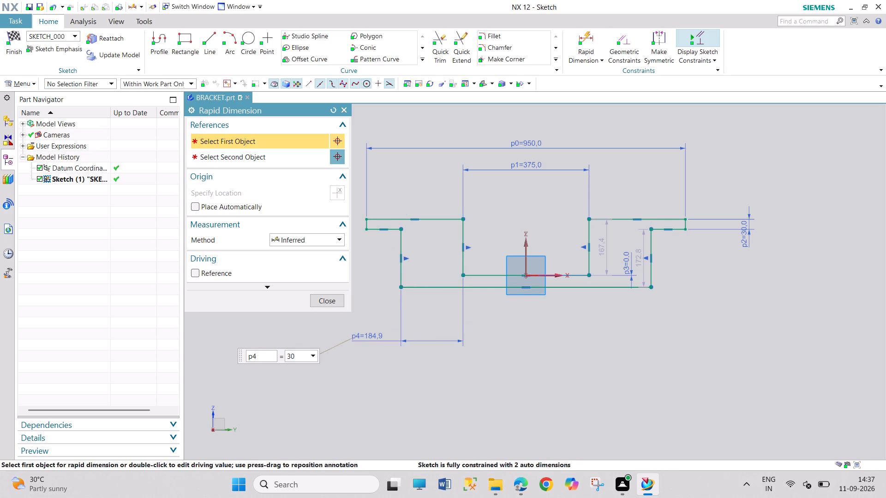
key(Return)
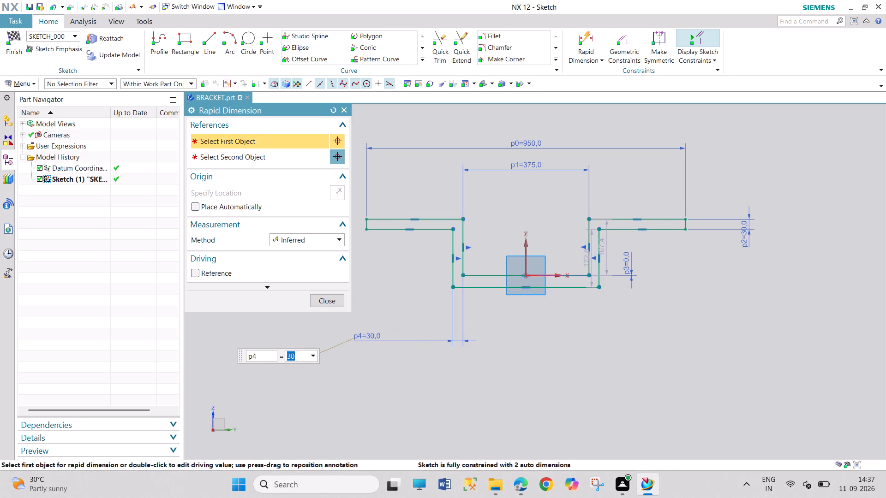
Dimension the bottom web's thickness between the inner and outer bottom lines as 30 mm.
click(484, 287)
click(487, 275)
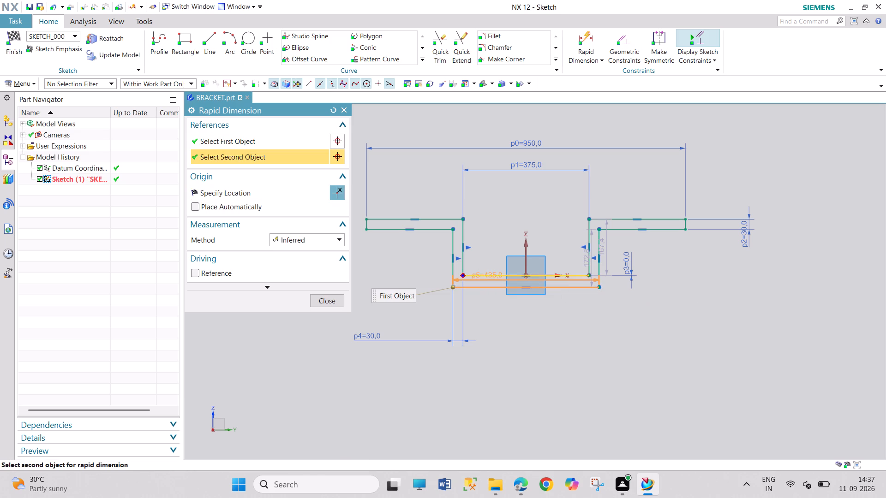
click(491, 234)
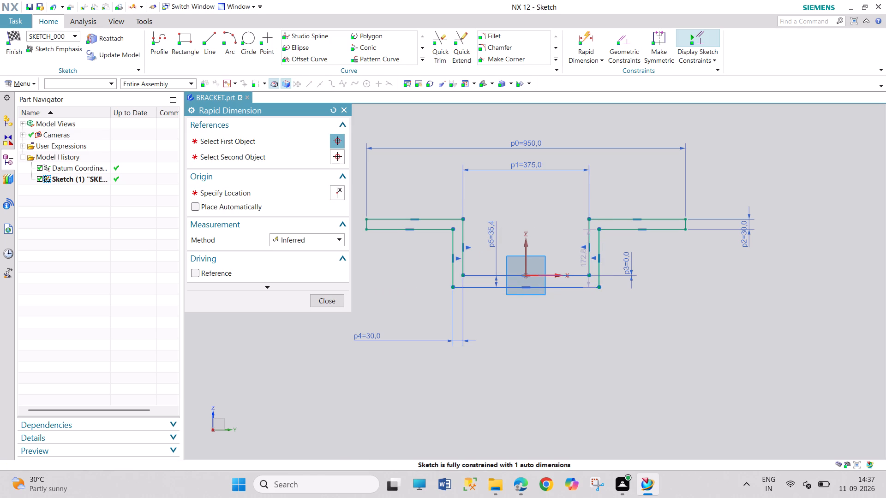
text(30)
key(Return)
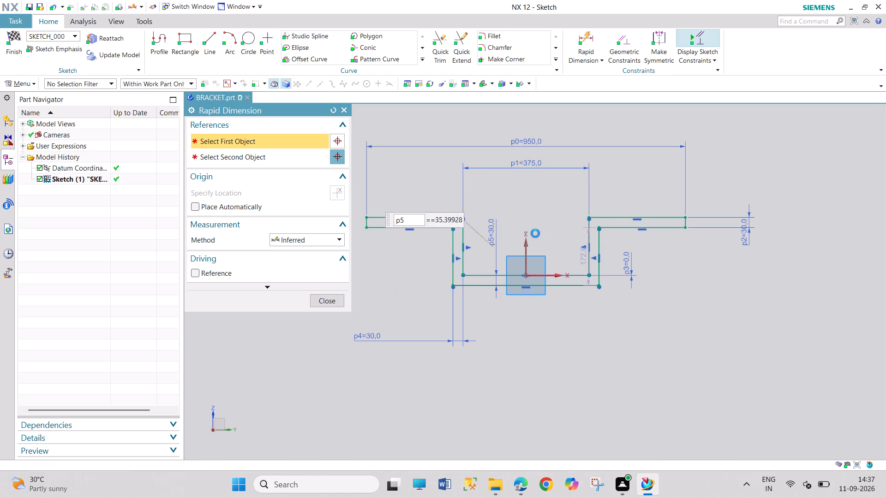
click(336, 300)
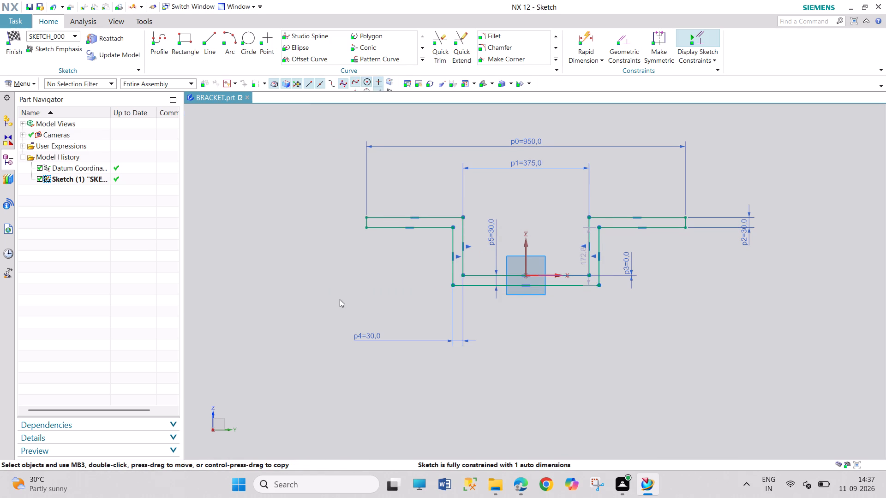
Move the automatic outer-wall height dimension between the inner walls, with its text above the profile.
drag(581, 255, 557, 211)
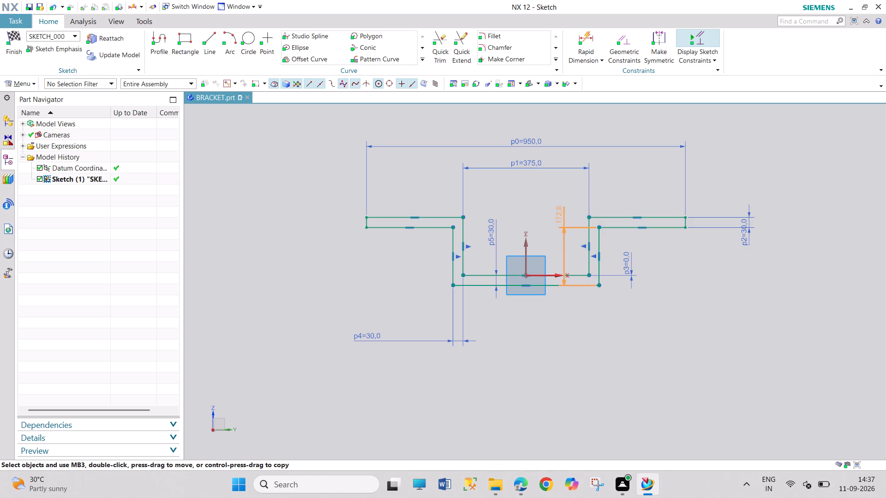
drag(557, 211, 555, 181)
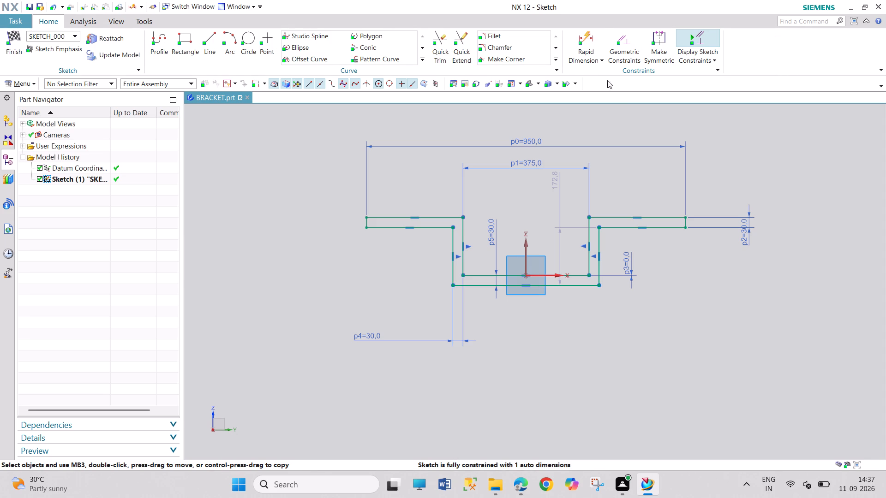
Dimension the profile's overall height from the outer bottom corner to the flange's top line as 238 mm, placed outside the negative-X flange.
click(590, 38)
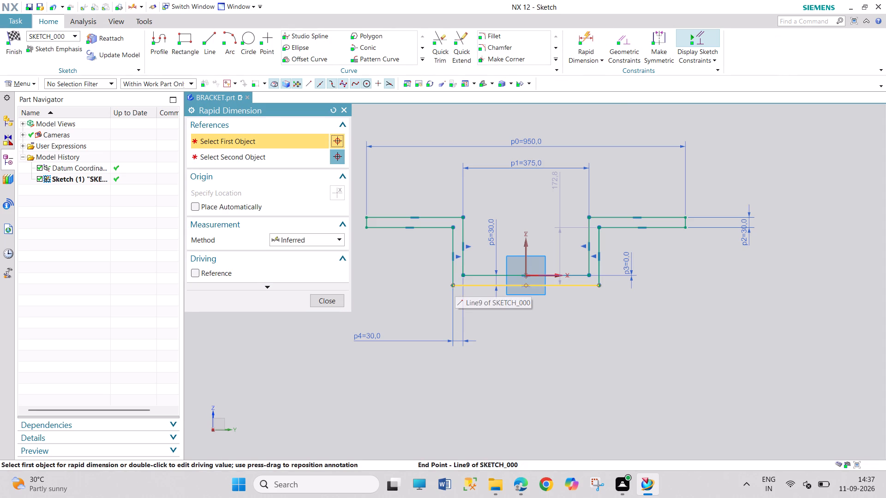
click(454, 285)
click(383, 218)
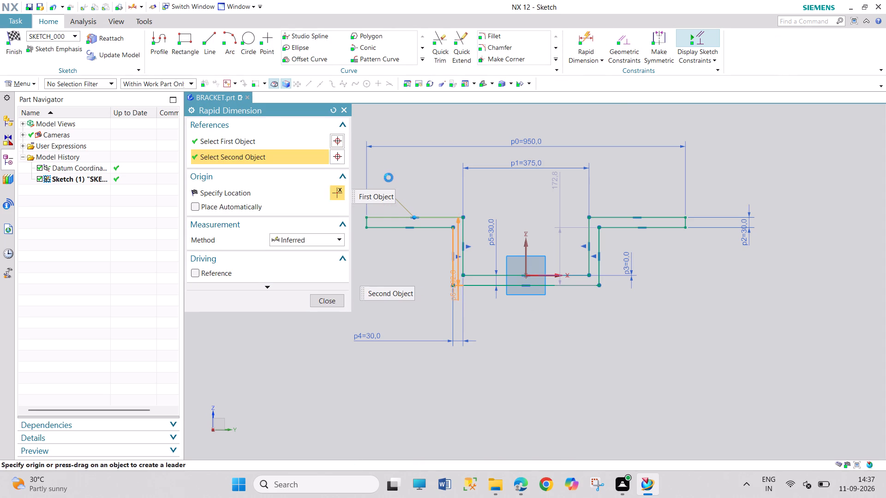
click(392, 175)
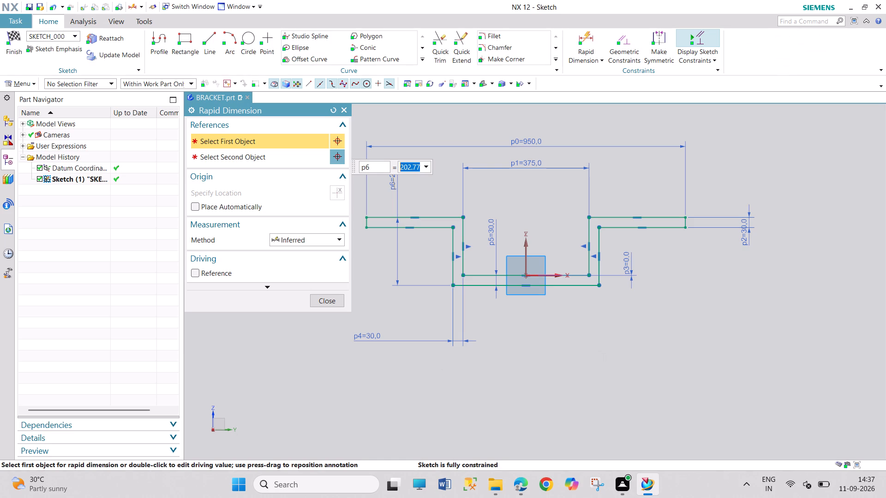
key(2)
text(38)
key(Return)
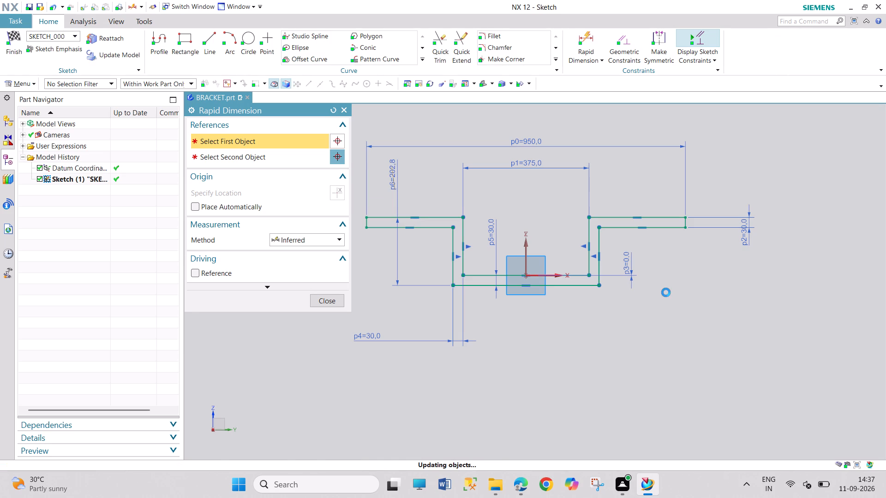
click(338, 301)
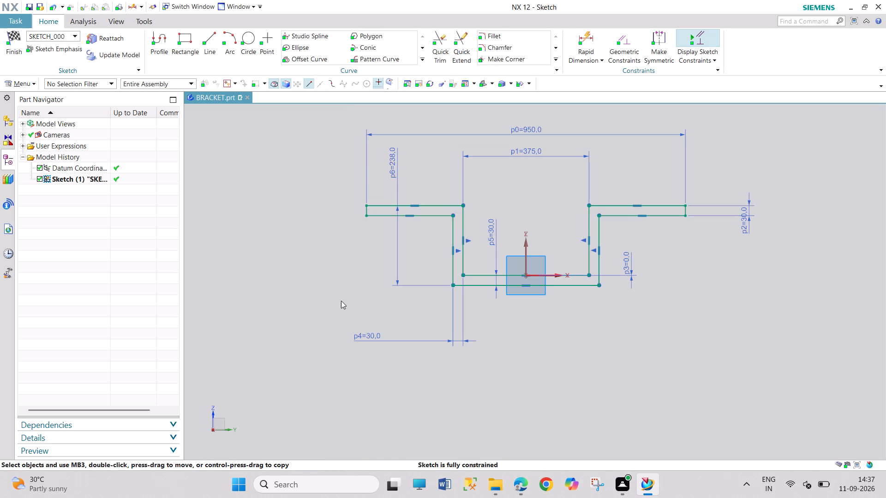
drag(391, 155, 277, 184)
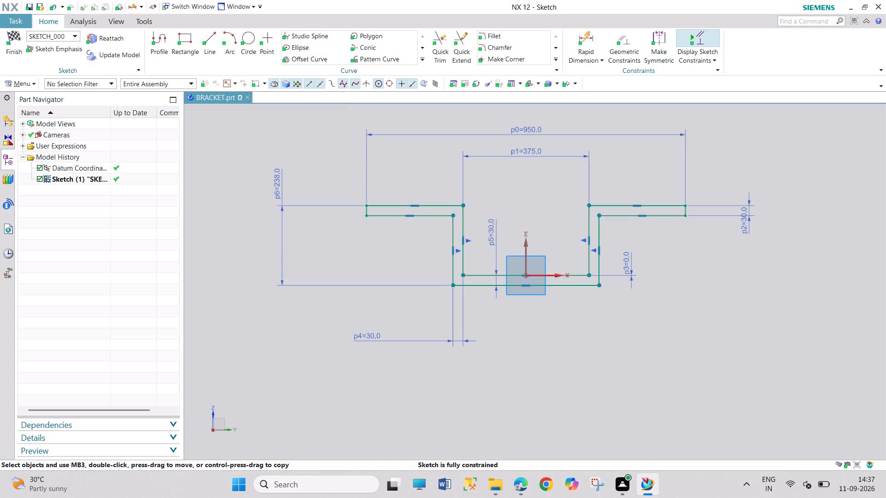
Finish the bracket profile sketch and return to modeling.
click(24, 51)
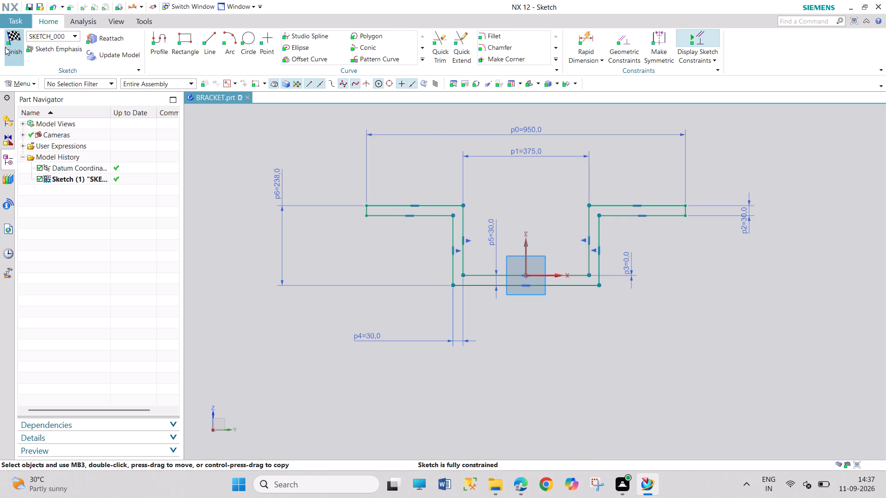
click(10, 44)
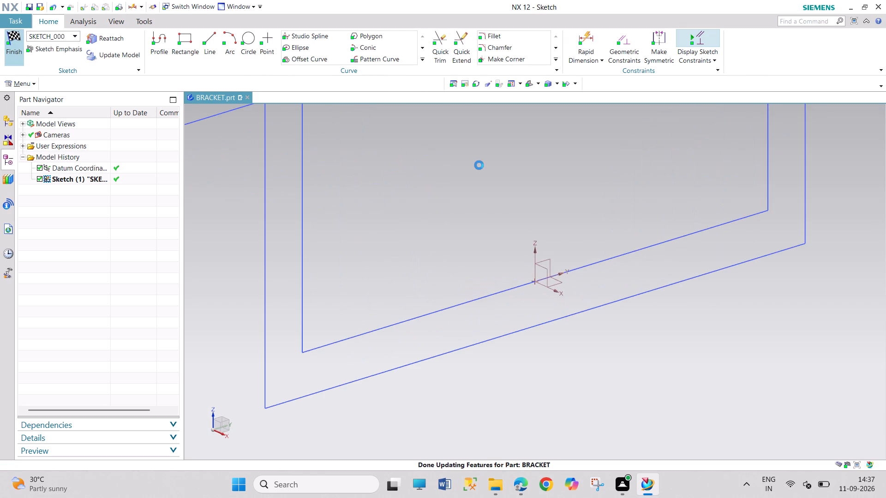
Extrude the hat-shaped bracket profile with a symmetric value of 150 mm about the sketch plane.
scroll(479, 167, down, 5)
scroll(515, 208, up, 5)
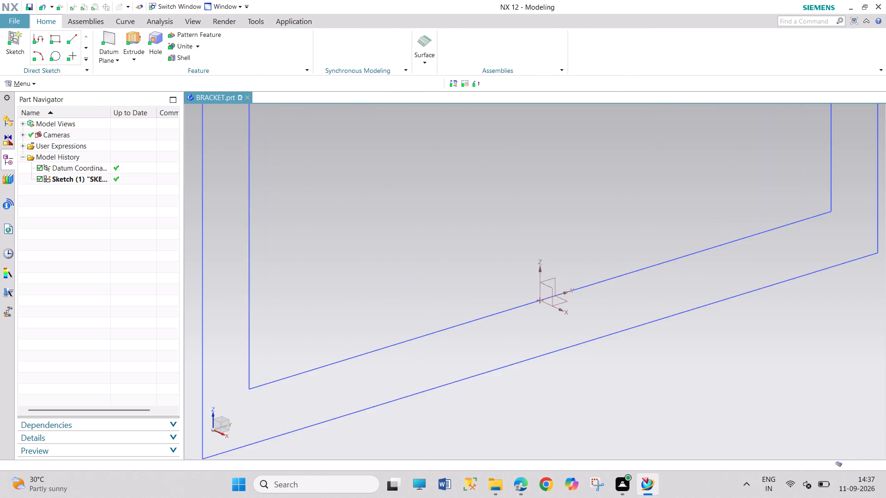
scroll(515, 202, down, 10)
scroll(507, 129, up, 1)
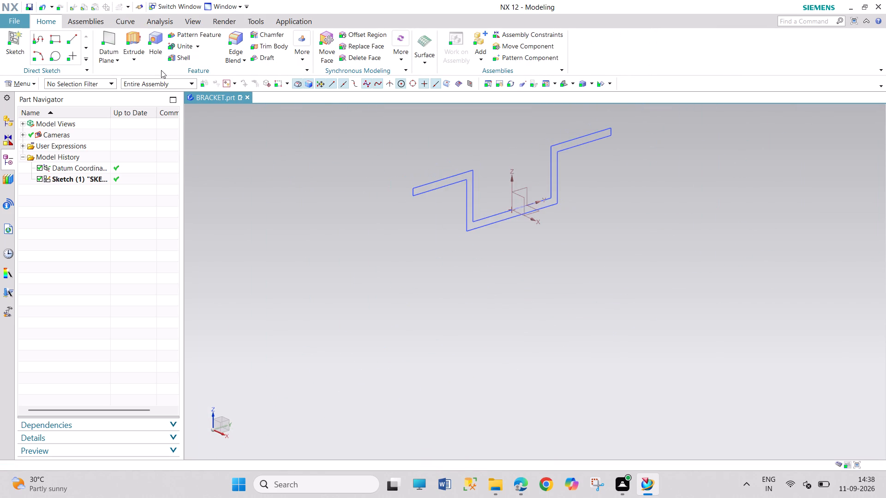
click(132, 36)
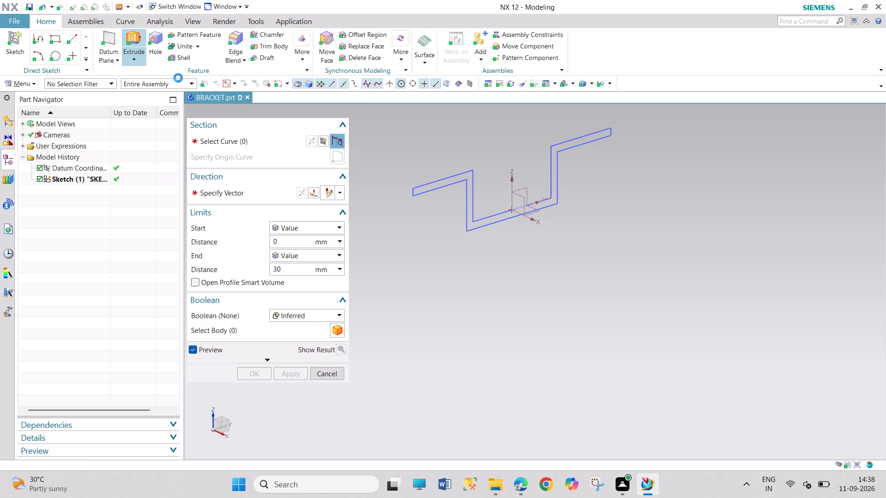
click(428, 190)
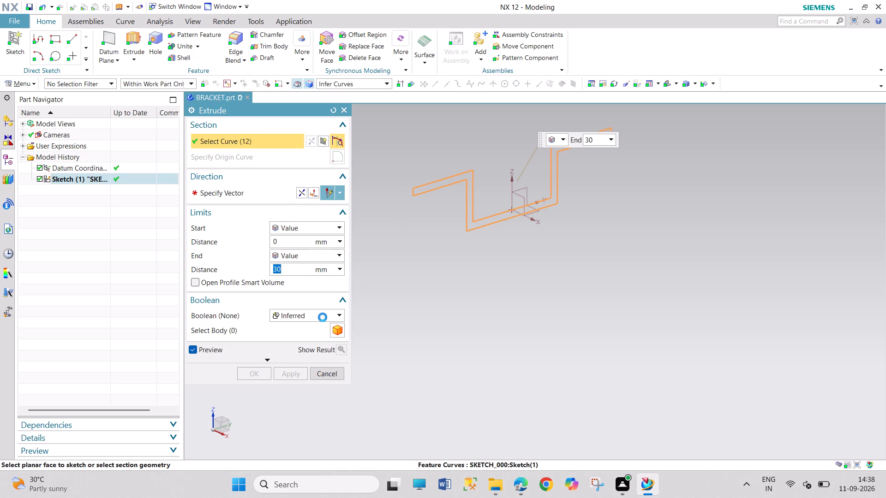
click(328, 231)
click(324, 254)
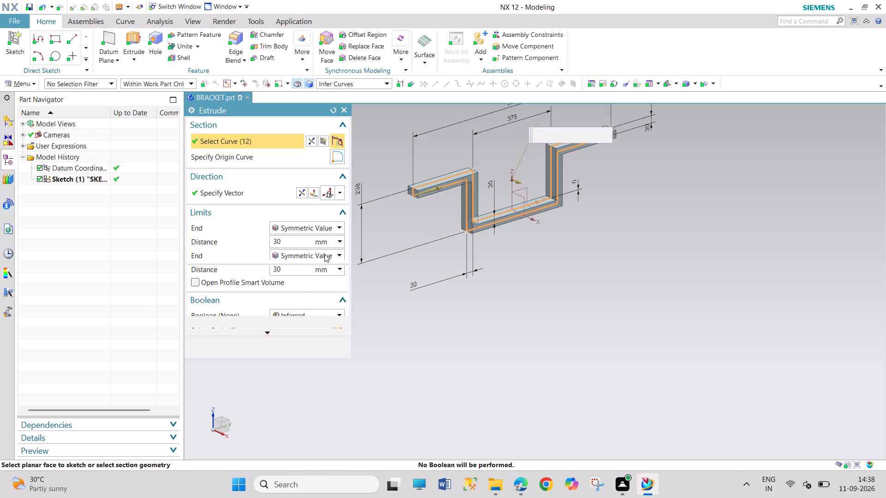
text(150)
key(Return)
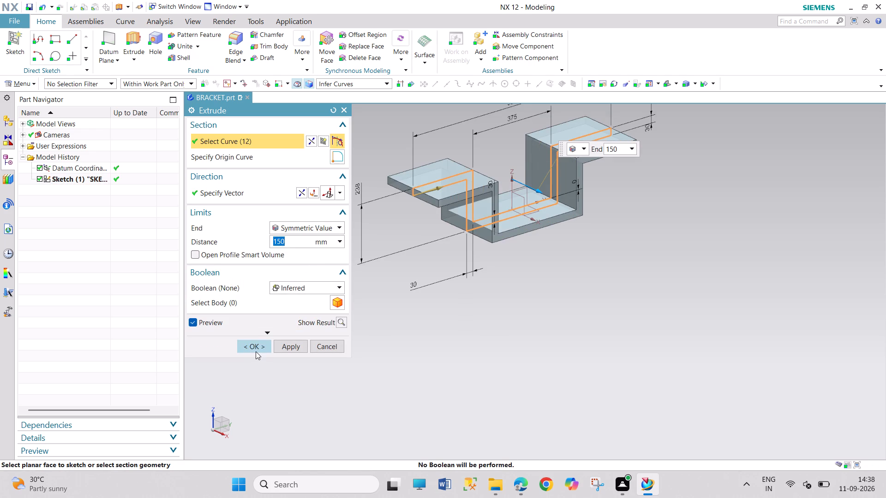
click(257, 349)
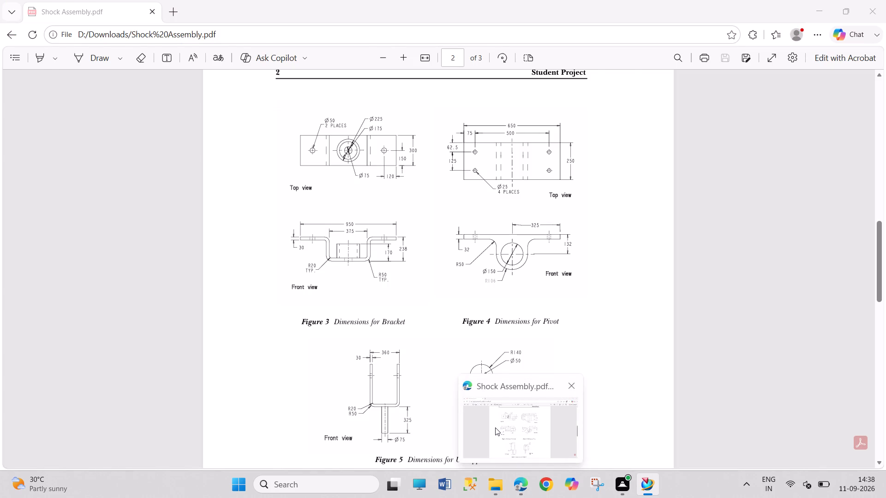
Edge Blend the two outer bottom edges of the bracket's channel with a 50 mm radius.
click(233, 35)
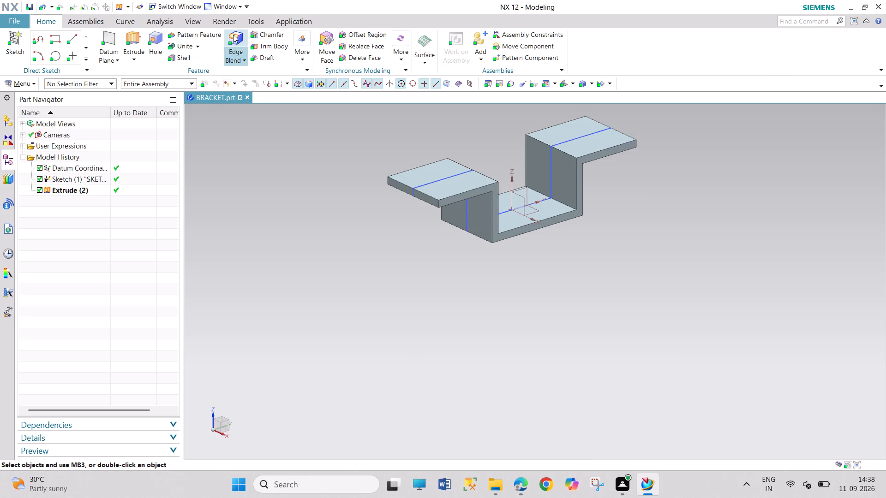
click(481, 236)
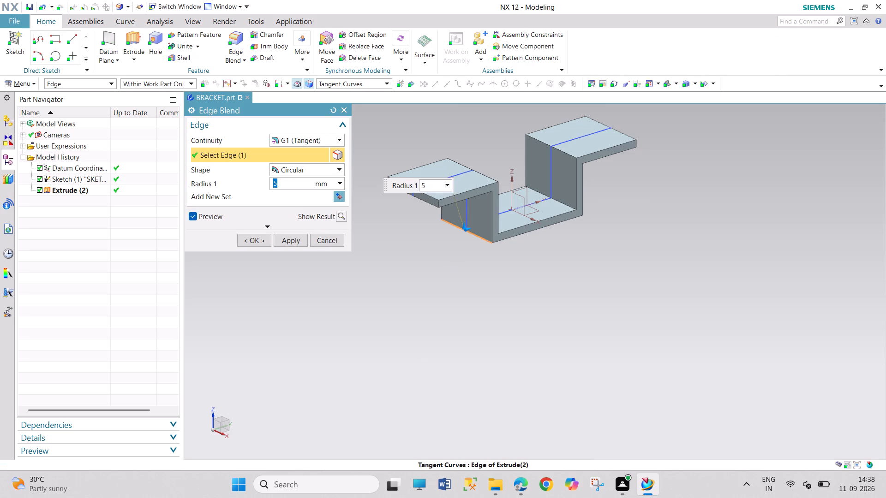
text(50)
key(Return)
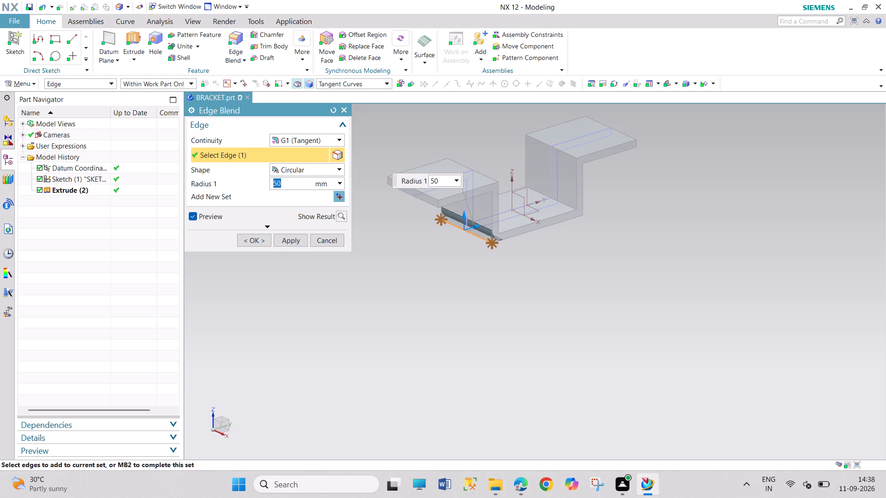
click(585, 217)
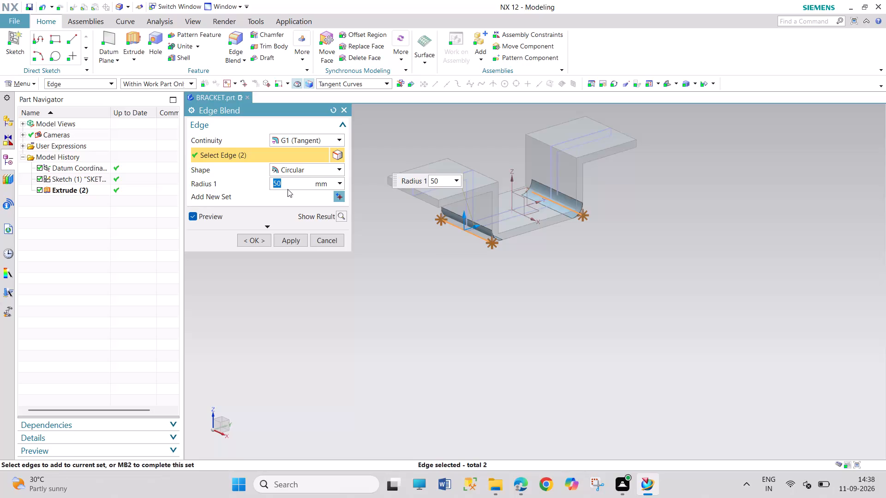
click(261, 245)
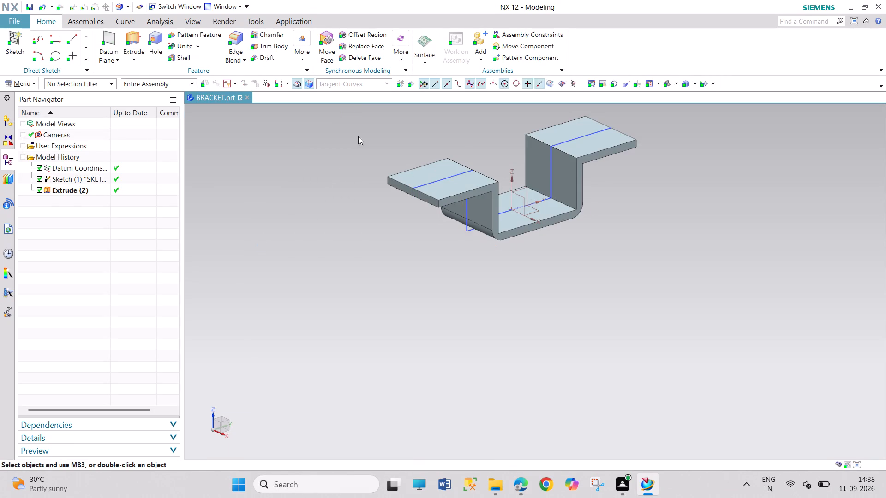
Edge Blend the two inner bottom edges, where the walls meet the web, with a 20 mm radius.
click(230, 39)
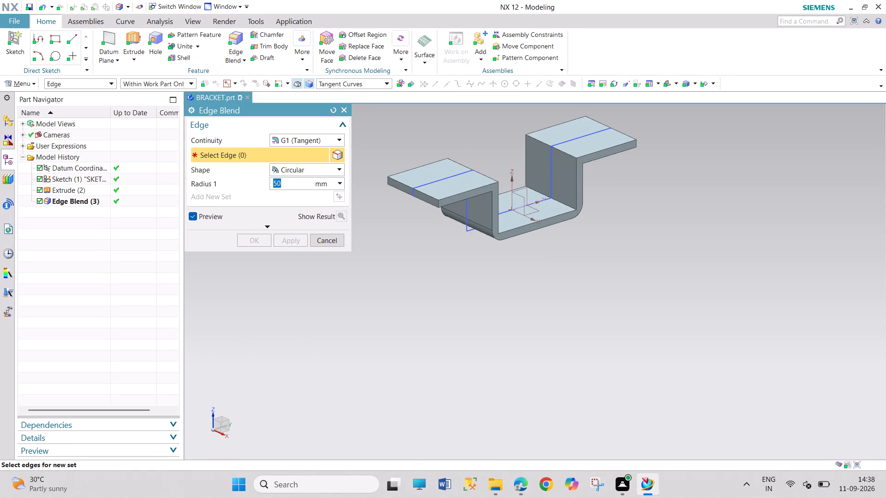
key(2)
key(0)
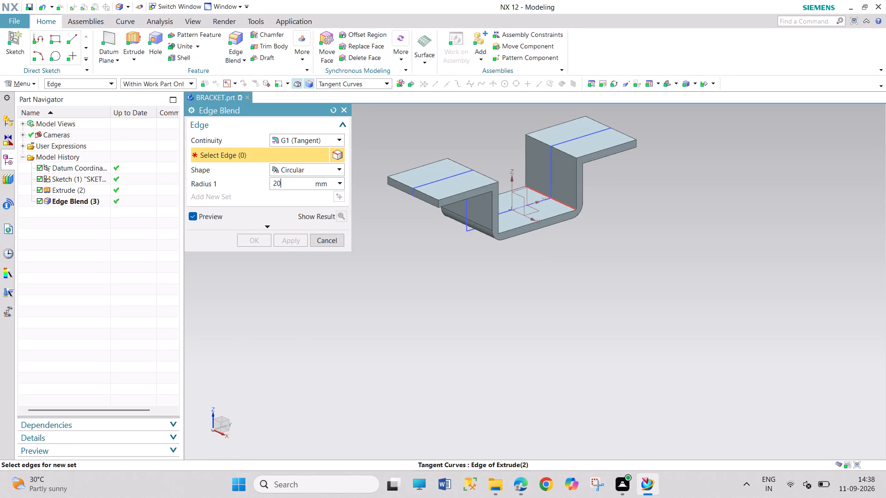
click(553, 198)
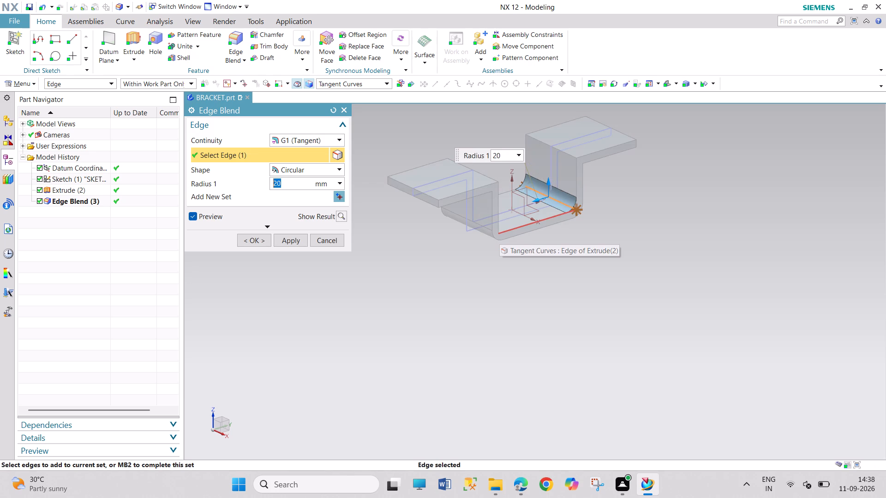
scroll(572, 234, up, 1)
middle_drag(572, 234, 519, 255)
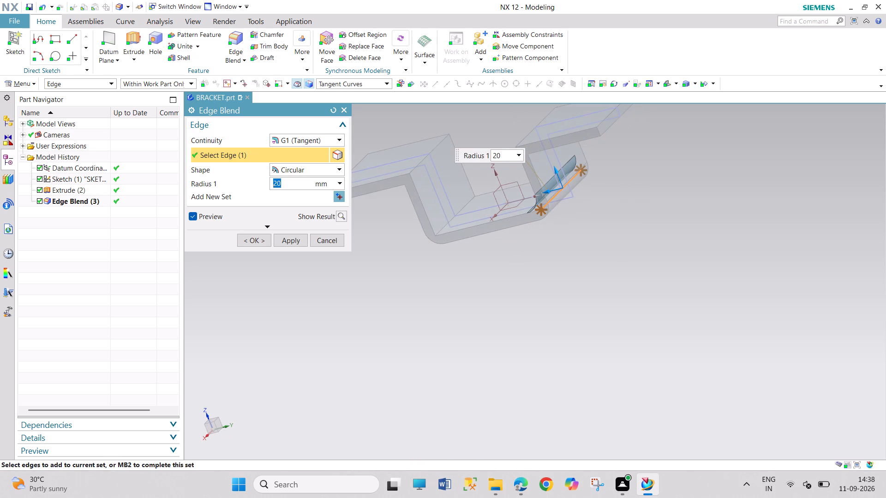
click(443, 227)
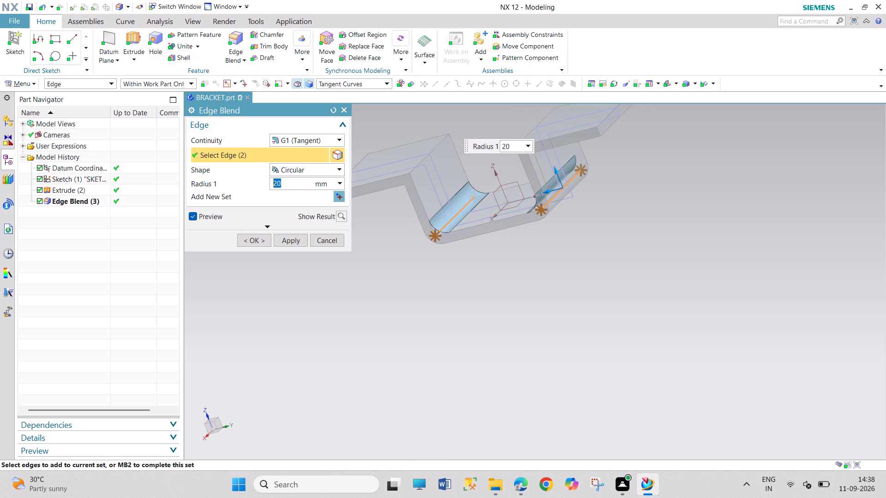
click(261, 242)
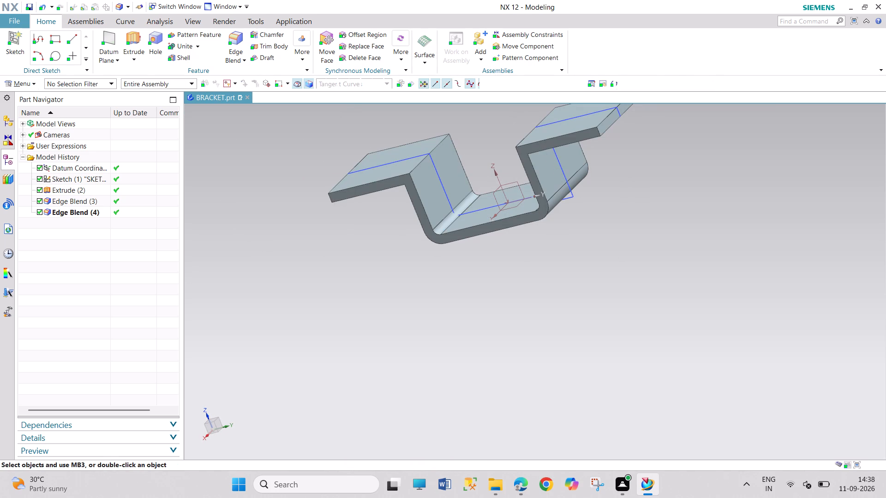
Edge Blend the two upper edges, where the flanges' top faces meet the inner wall faces, with a 50 mm radius.
scroll(351, 184, up, 1)
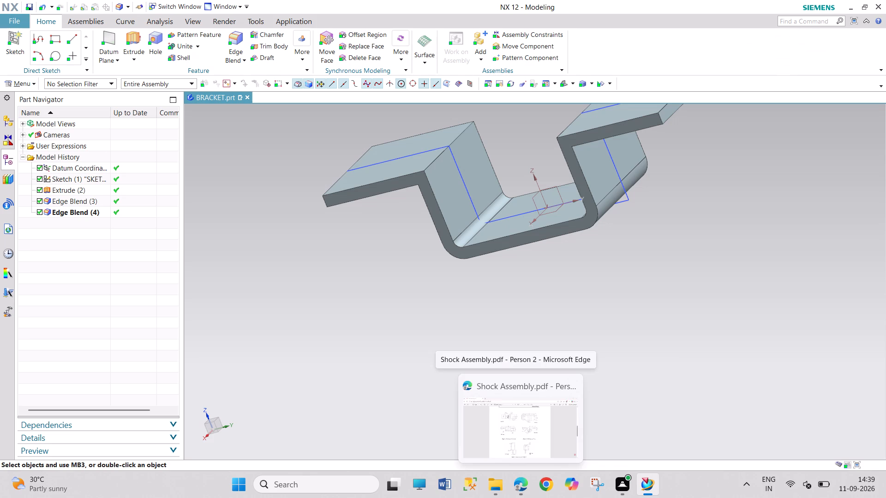
click(228, 42)
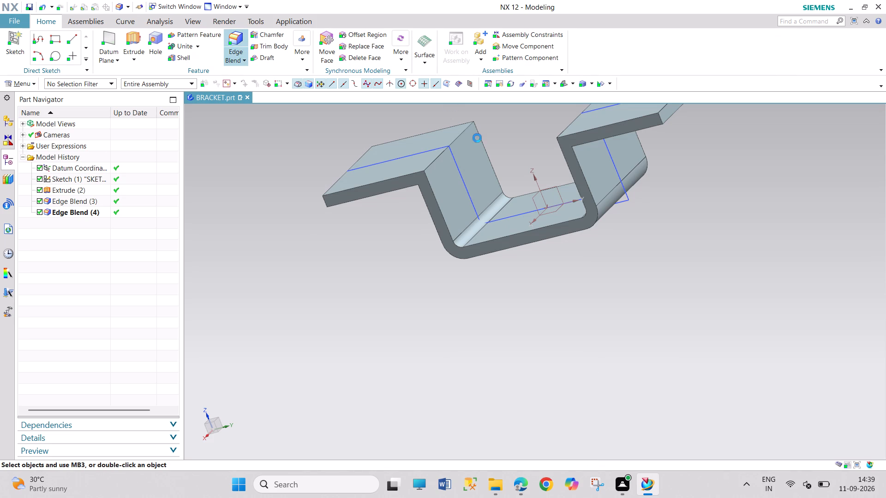
click(459, 136)
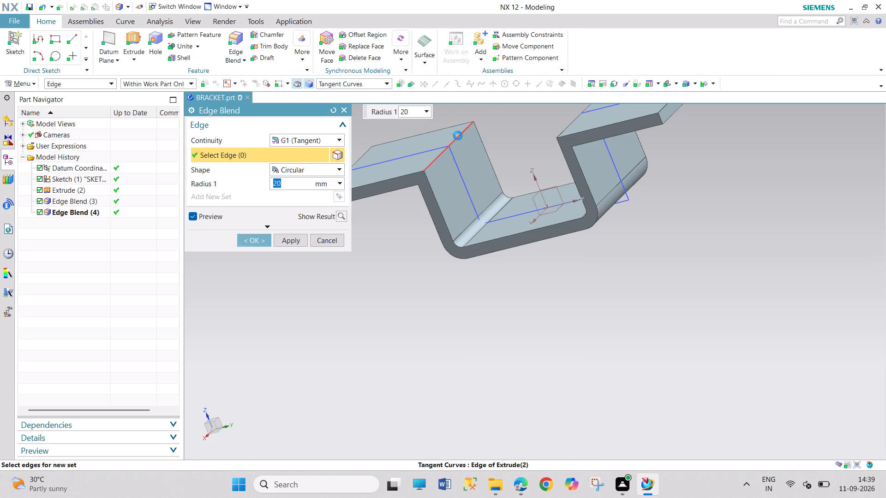
key(5)
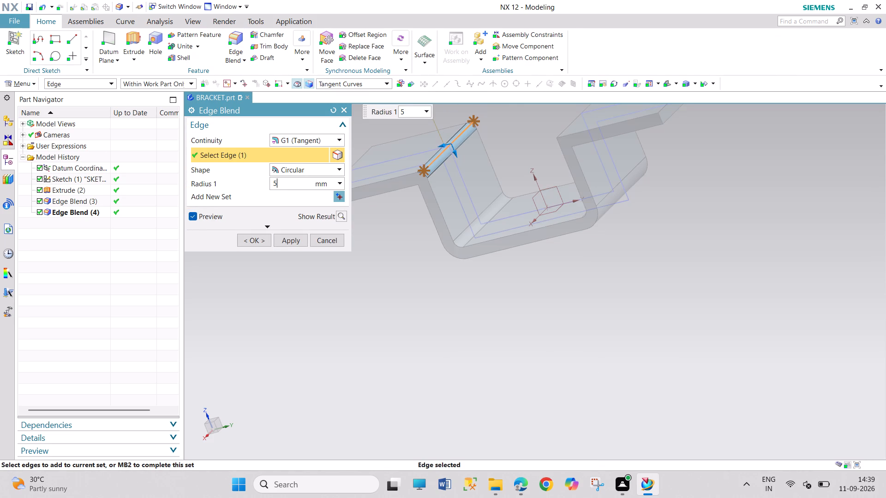
key(0)
key(Return)
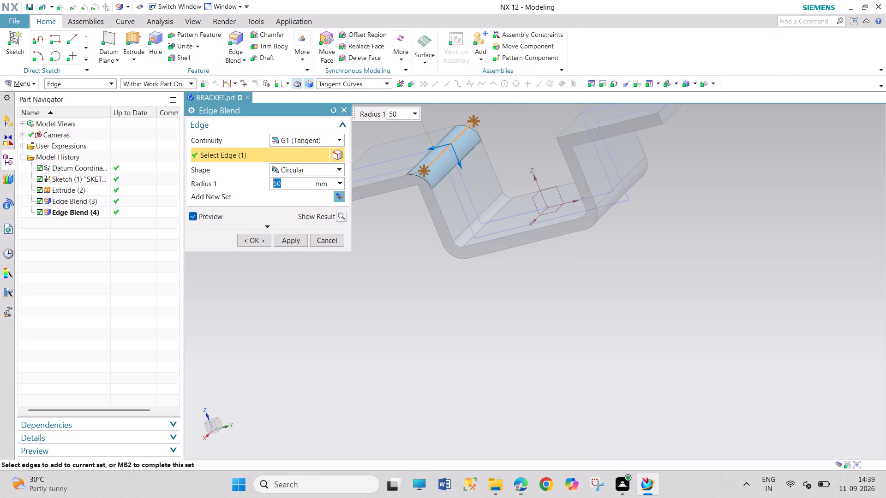
click(562, 130)
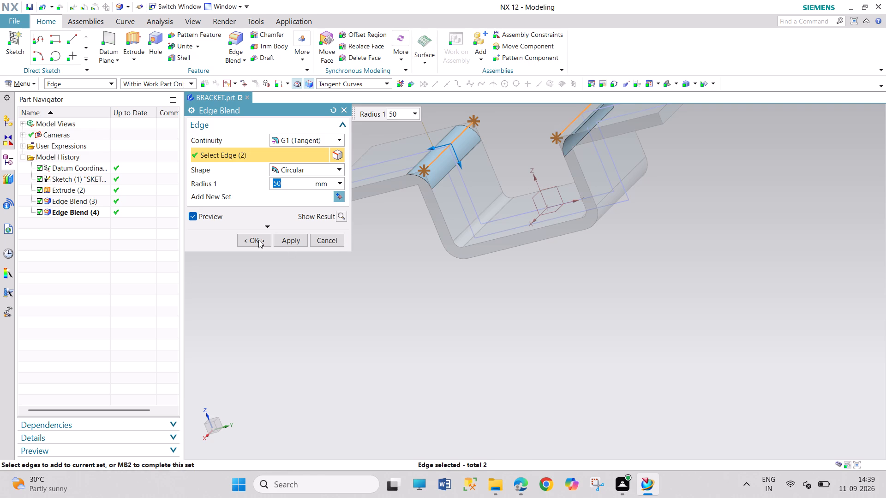
click(258, 240)
Edge Blend the two edges beneath the flanges, where they meet the outer wall faces, with a 20 mm radius.
click(232, 37)
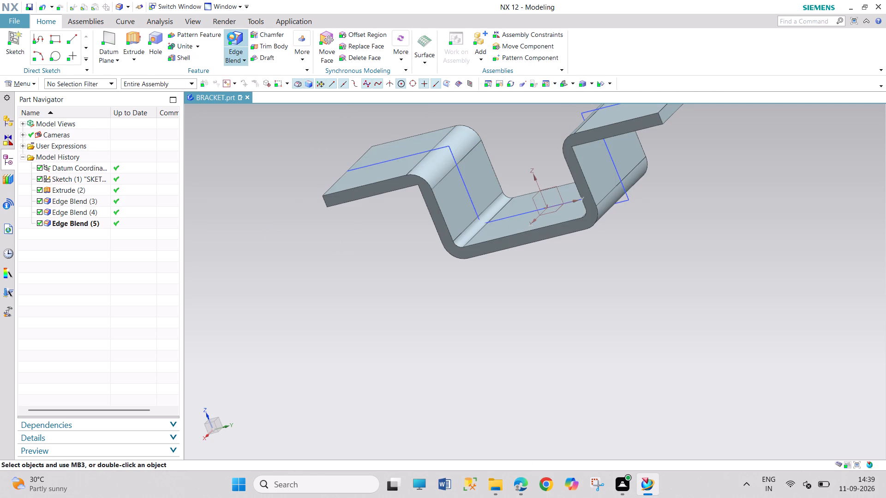
text(20)
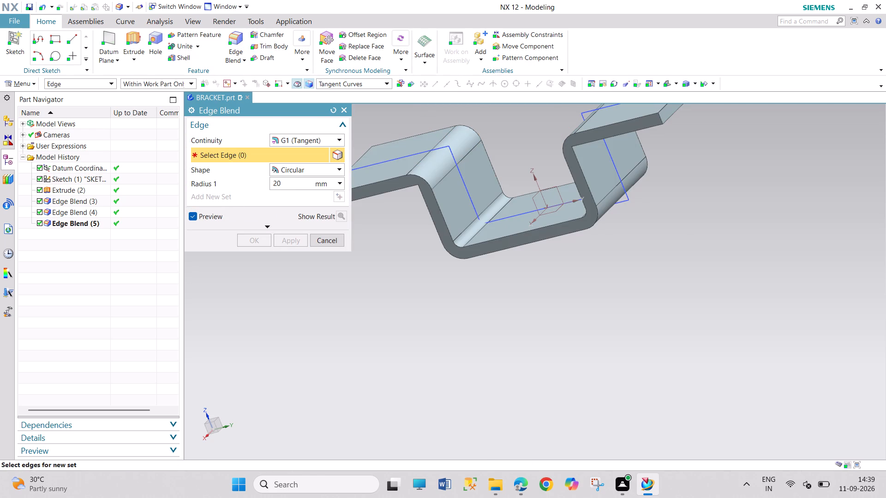
middle_drag(397, 223, 430, 214)
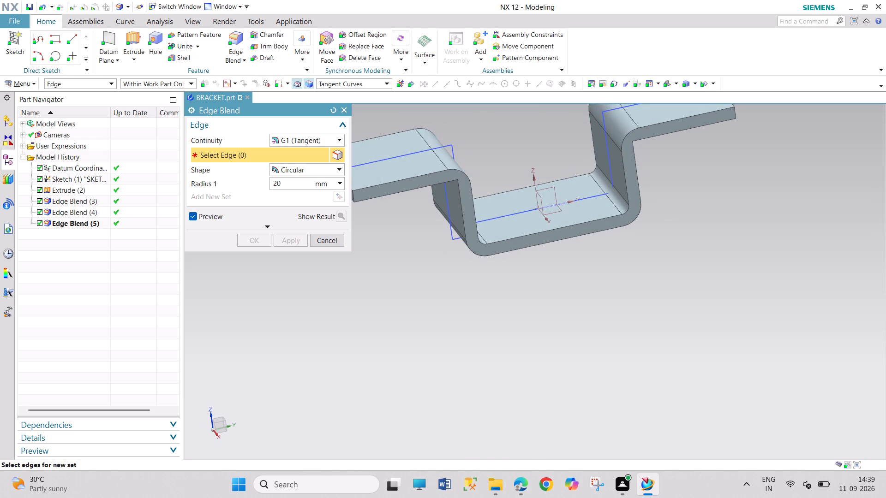
middle_drag(400, 246, 403, 223)
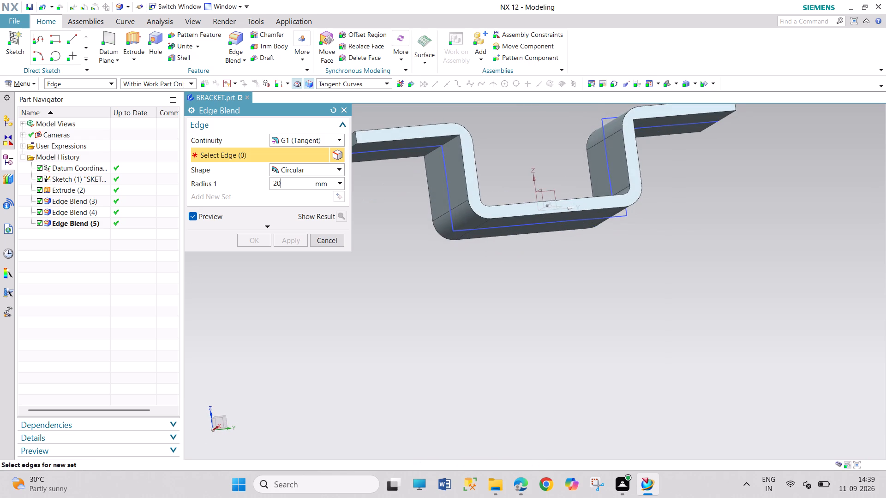
click(446, 144)
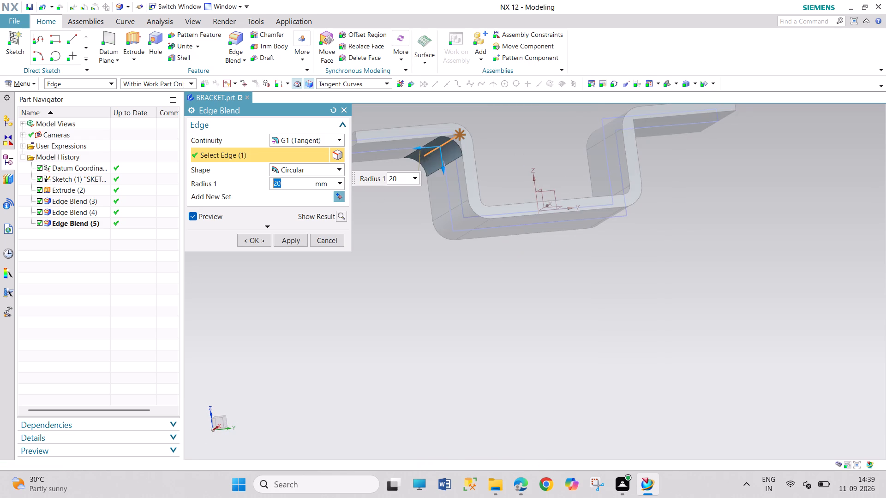
middle_drag(674, 158, 630, 172)
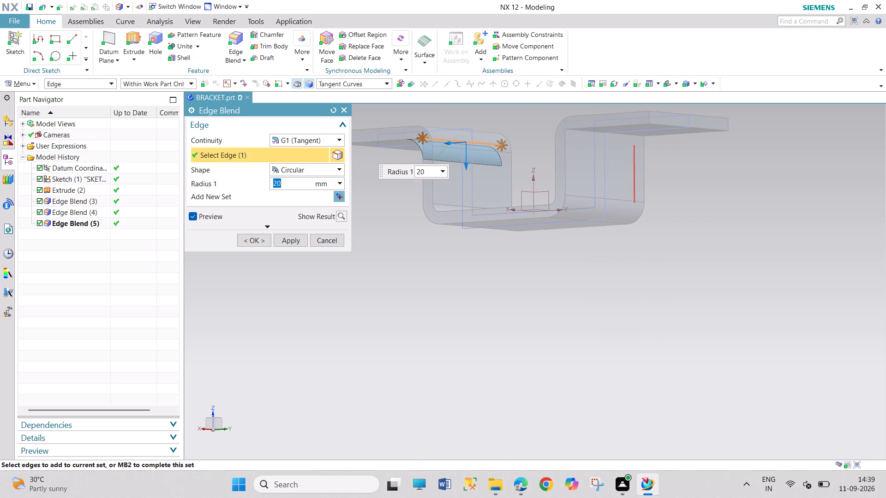
click(628, 136)
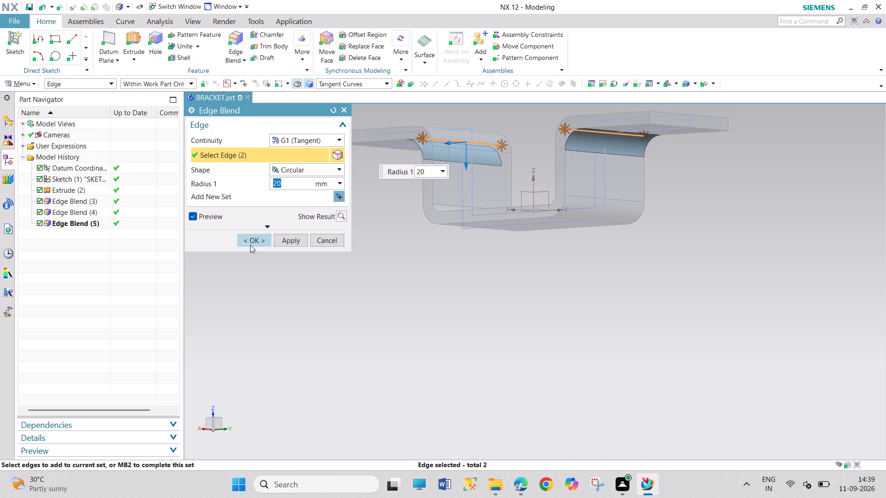
click(250, 243)
middle_drag(311, 244, 360, 261)
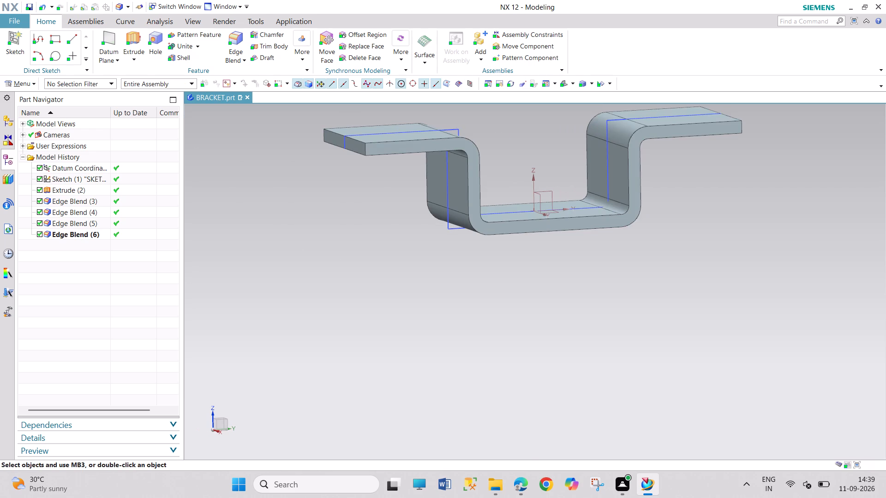
scroll(474, 251, down, 3)
scroll(630, 203, up, 1)
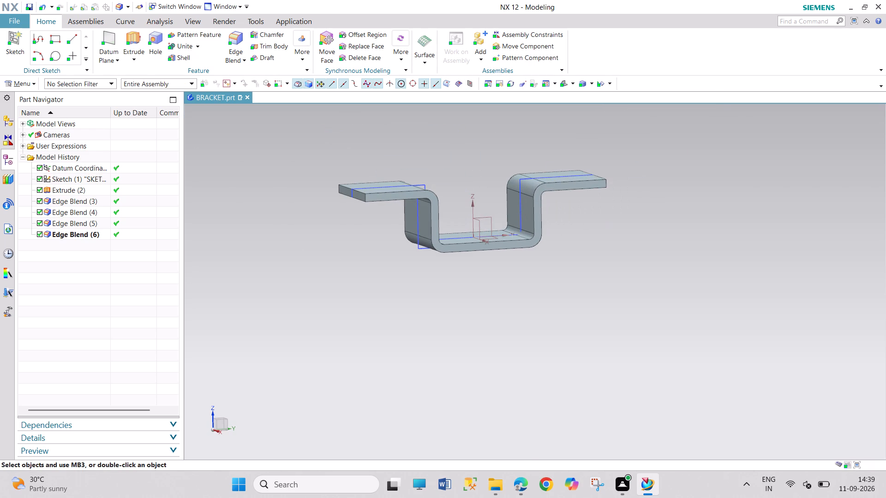
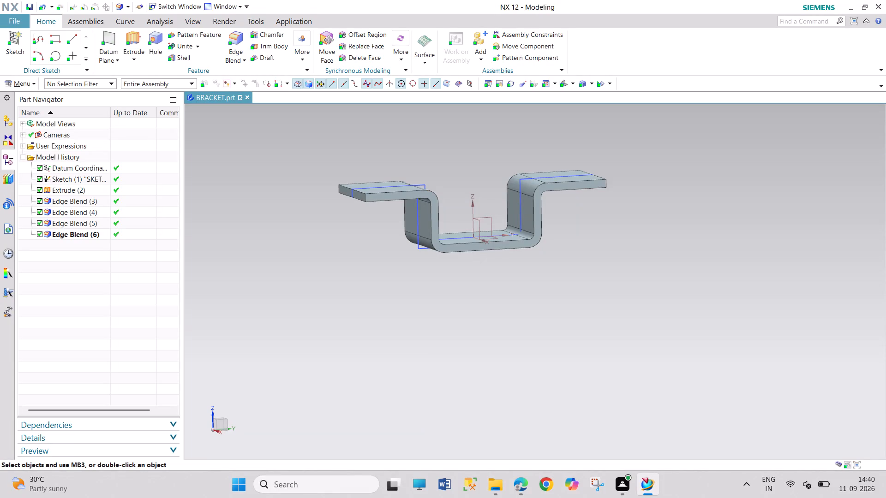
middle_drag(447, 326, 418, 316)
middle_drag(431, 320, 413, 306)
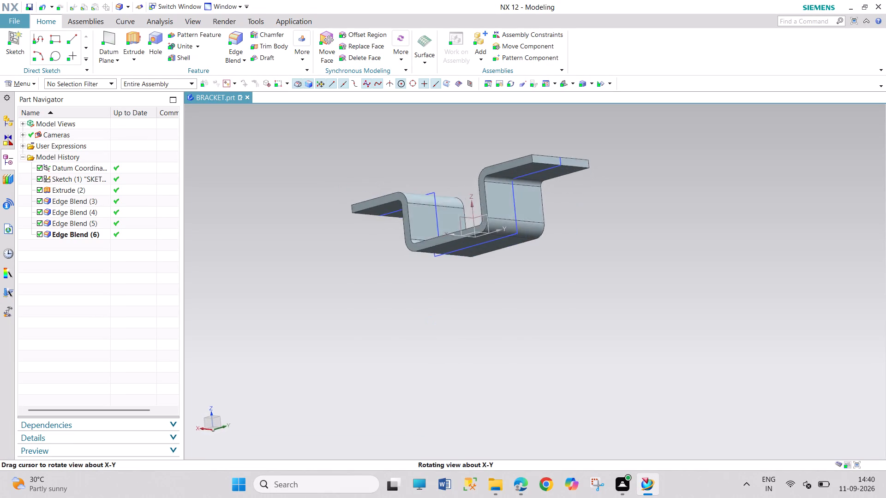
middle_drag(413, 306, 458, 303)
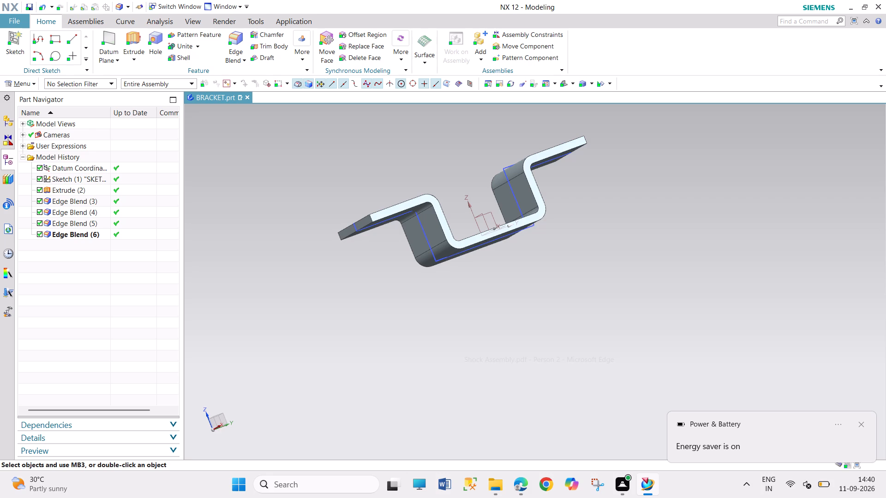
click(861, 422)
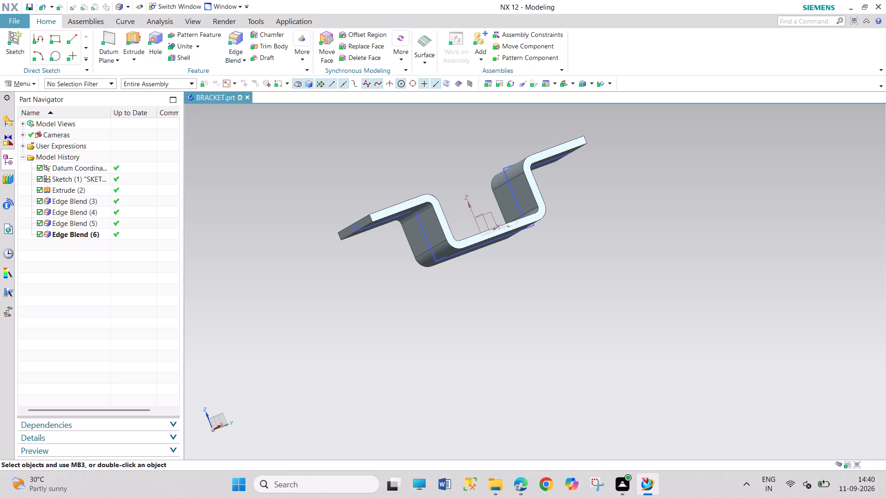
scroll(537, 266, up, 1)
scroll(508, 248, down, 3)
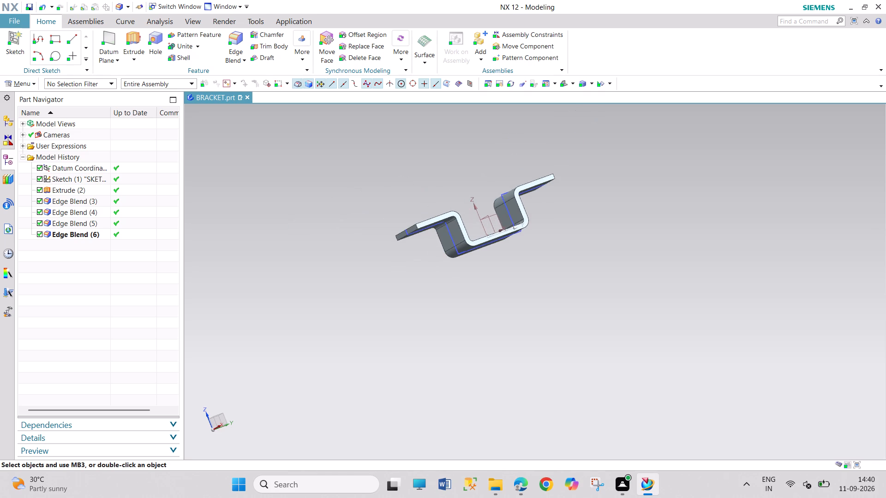
Start a task-environment sketch on the datum coordinate system's XY plane, on the web inside the bracket's channel.
click(563, 87)
scroll(720, 268, down, 3)
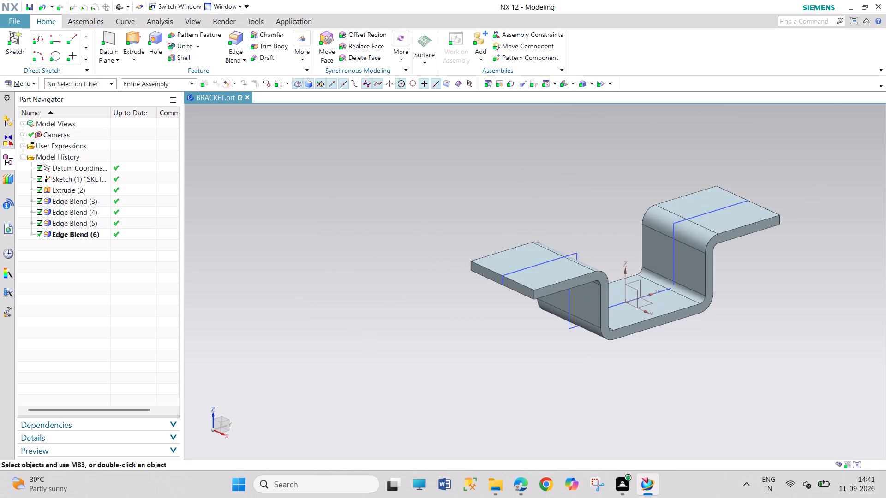
click(24, 85)
click(34, 129)
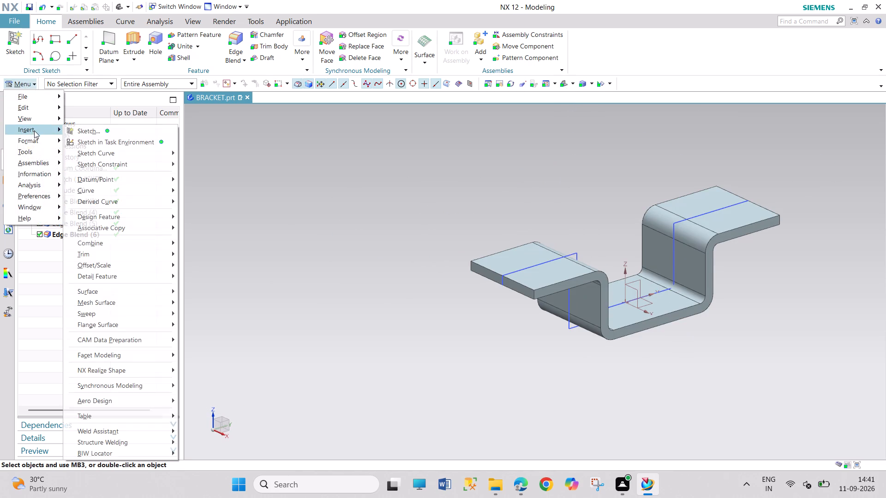
click(90, 143)
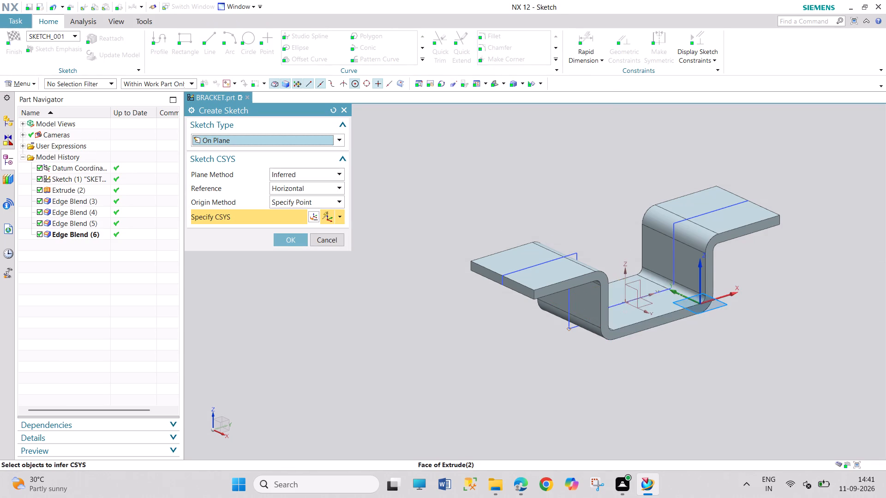
click(646, 300)
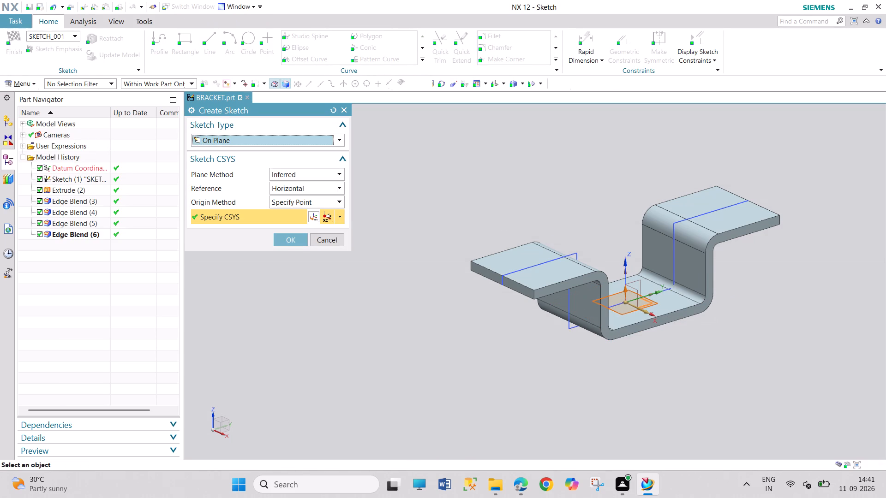
click(291, 243)
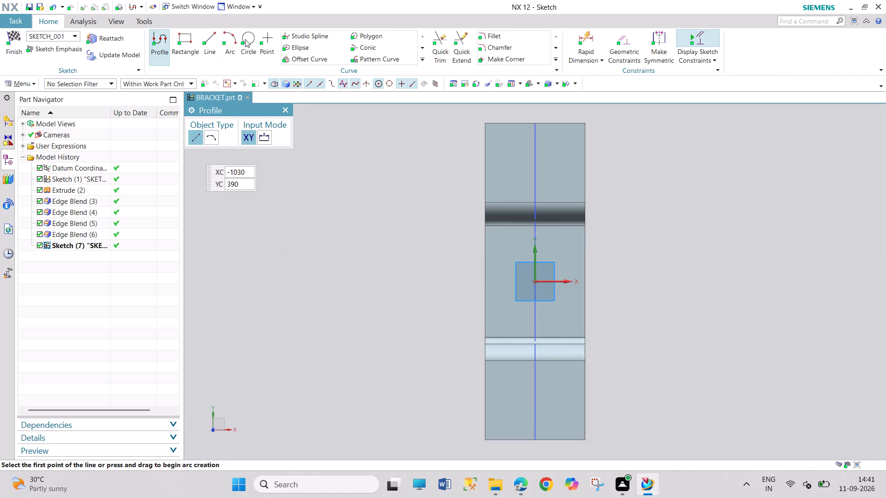
Draw two concentric circles centred on the sketch origin, with diameters of 225 mm and 175 mm.
click(245, 39)
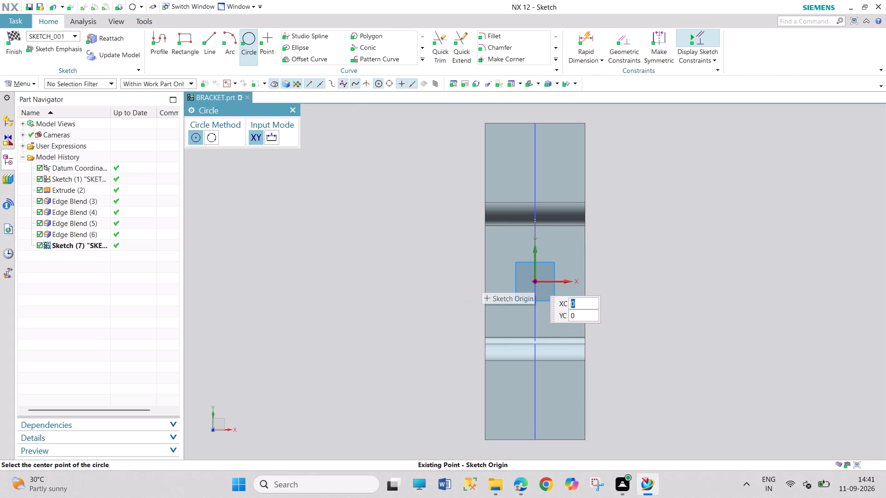
click(535, 281)
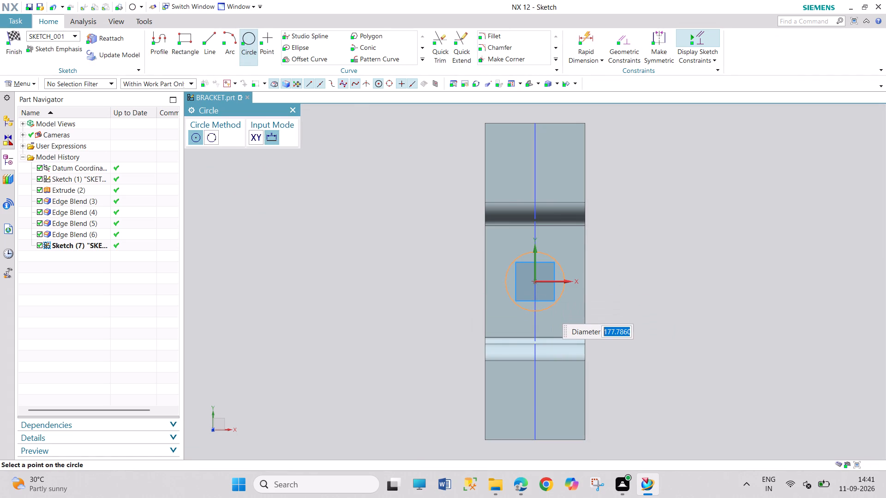
text(225)
key(Return)
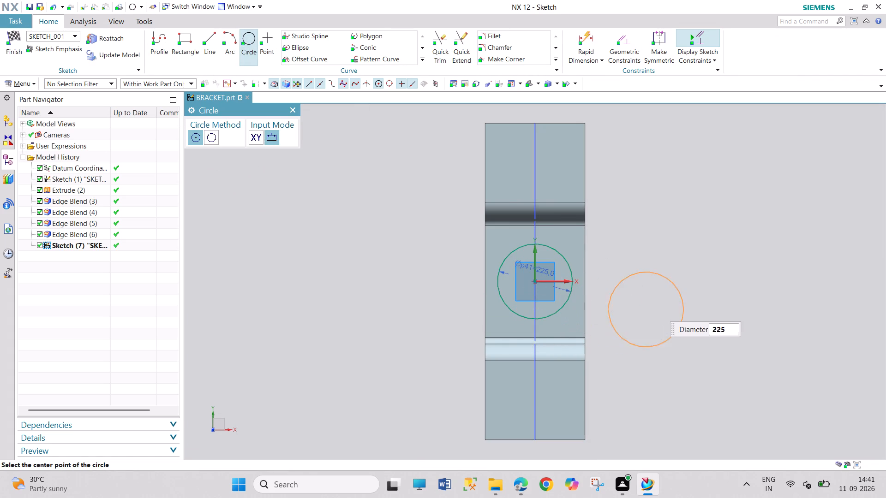
text(175)
key(Return)
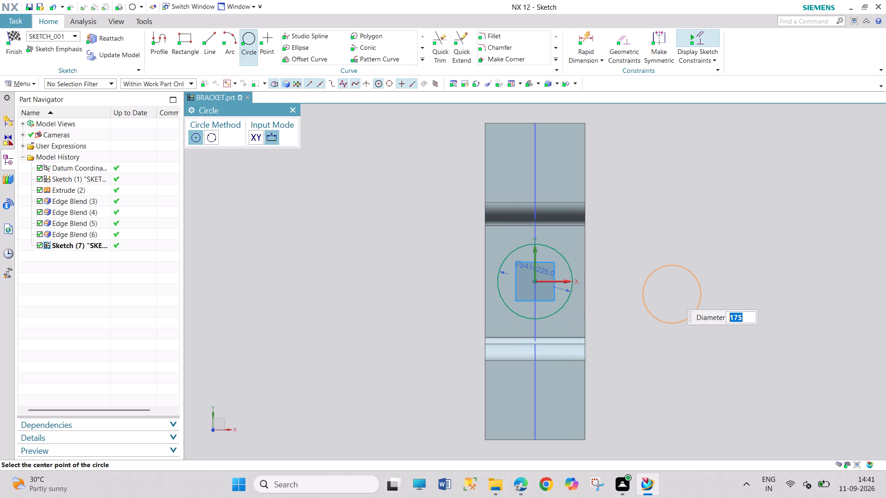
click(536, 281)
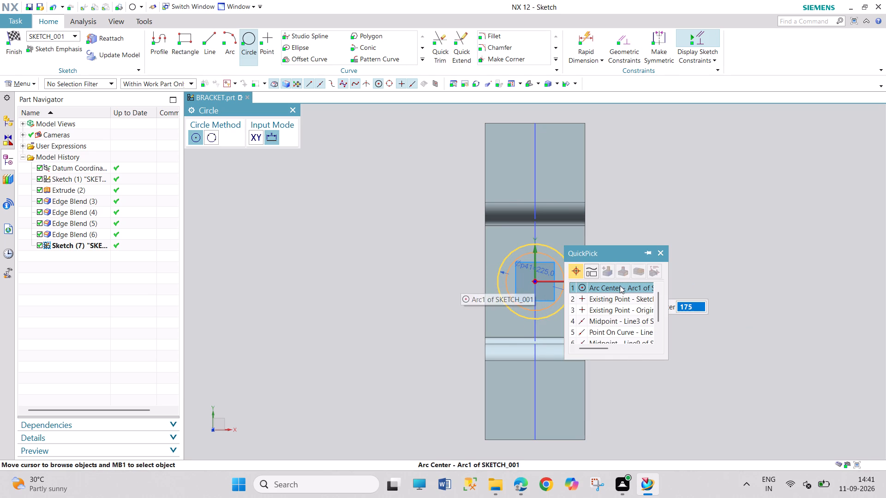
click(620, 285)
click(292, 112)
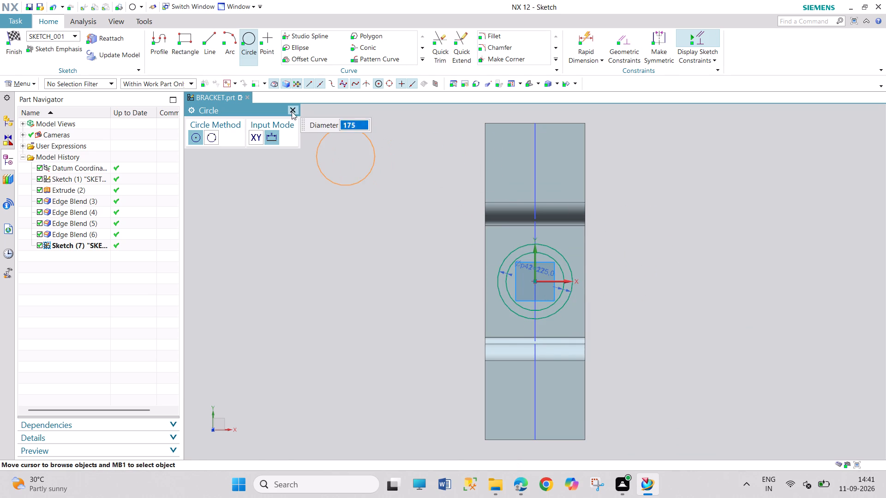
Move the two diameter dimensions clear of the circles and finish the sketch.
drag(544, 274, 672, 238)
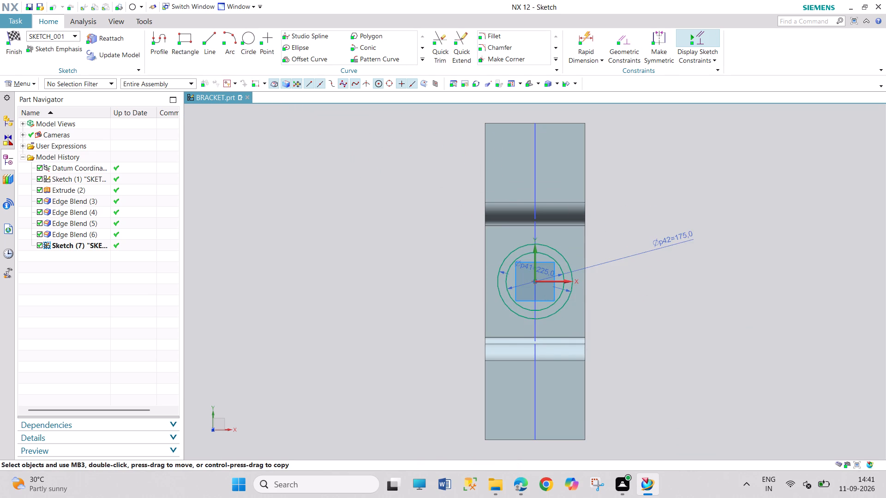
drag(545, 272, 627, 215)
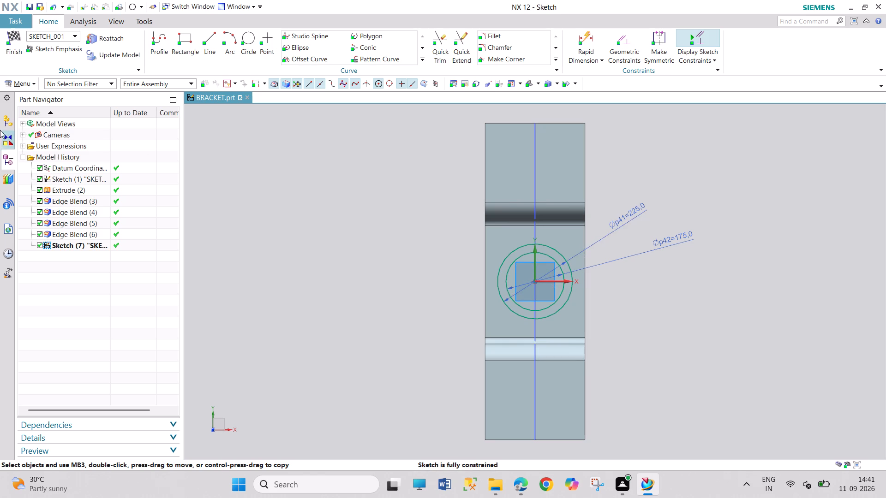
click(12, 47)
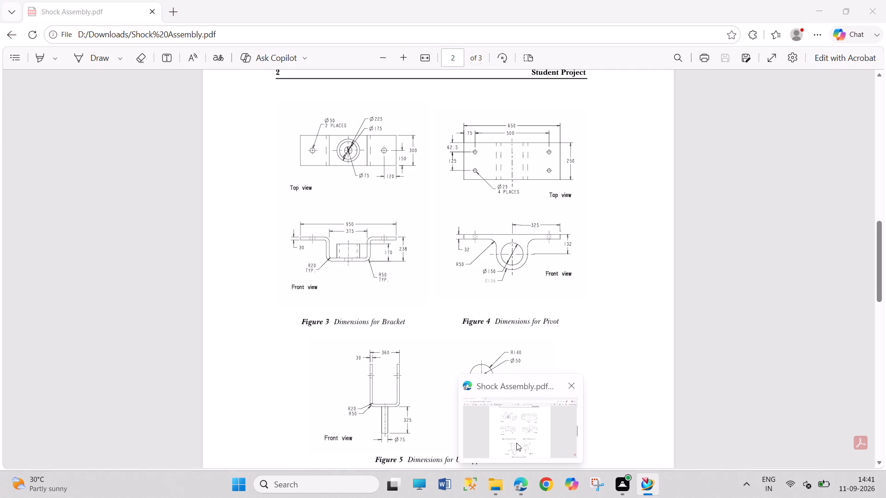
Extrude the two concentric circles upward from 0 to 140 mm as a ring-shaped boss united with the bracket.
drag(129, 34, 129, 38)
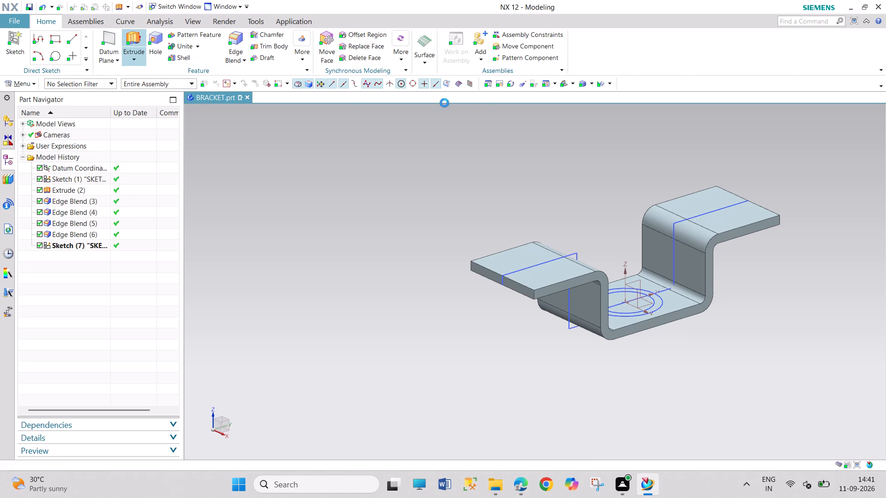
click(662, 303)
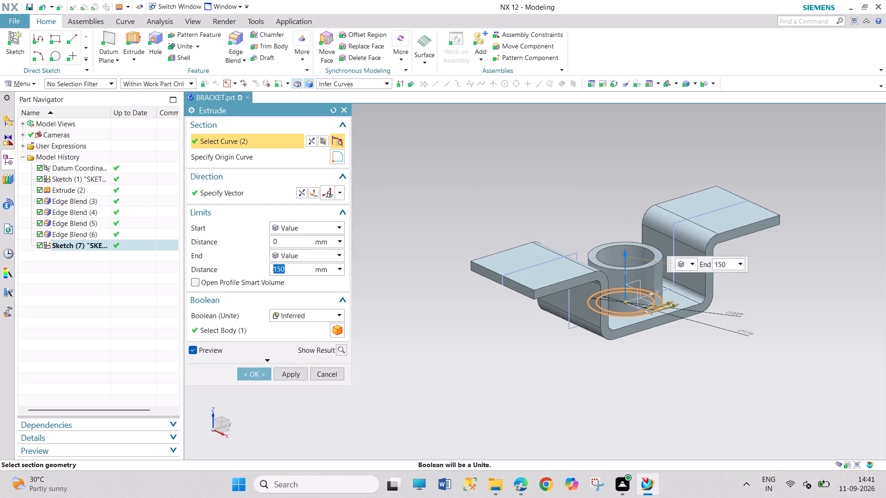
text(140)
key(Return)
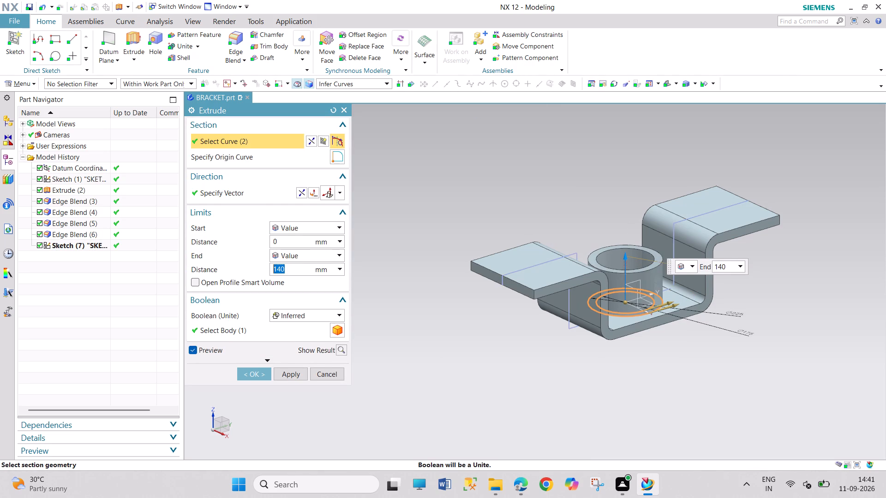
click(246, 373)
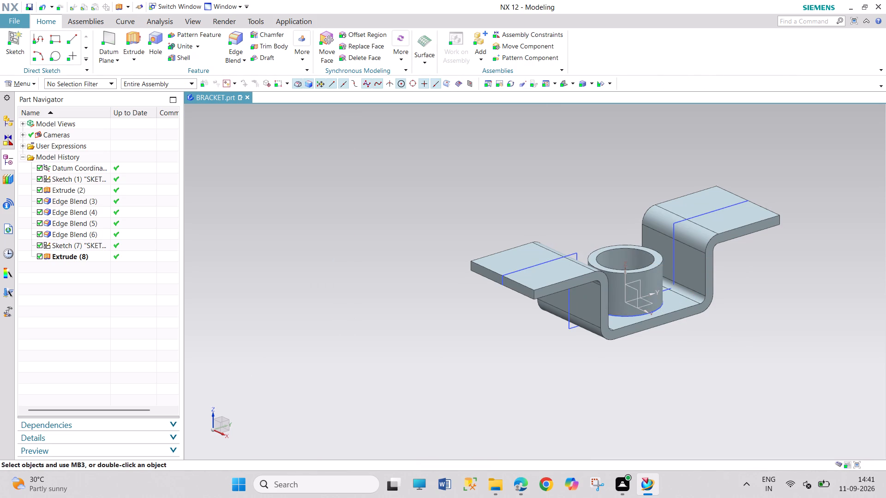
Start a task-environment sketch on the web's upper face inside the ring-shaped boss.
scroll(305, 312, down, 1)
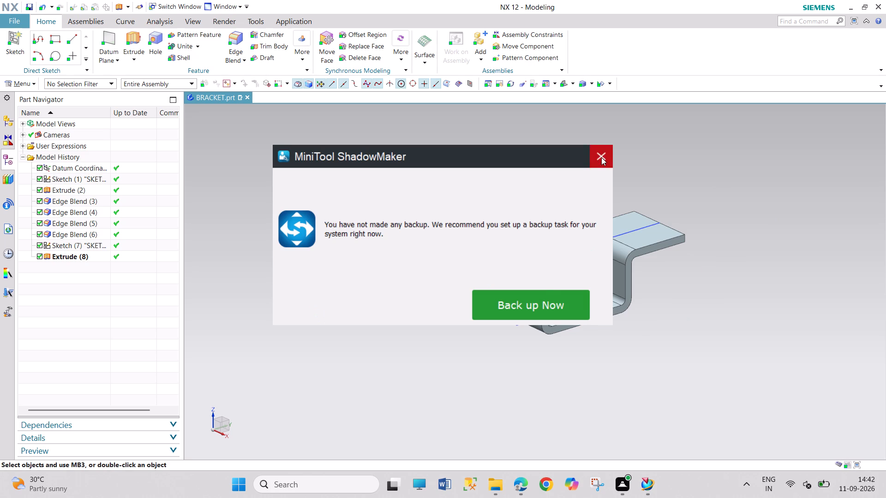
scroll(542, 173, up, 1)
middle_drag(547, 177, 558, 213)
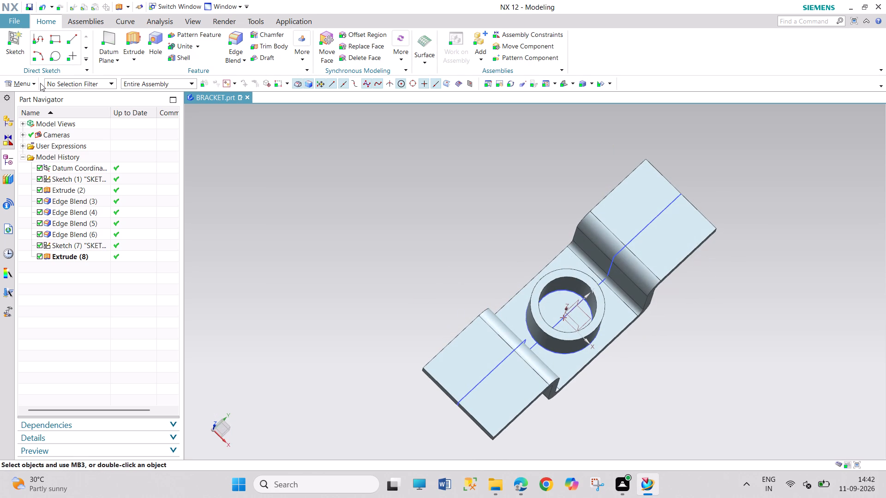
click(40, 83)
click(36, 83)
click(42, 126)
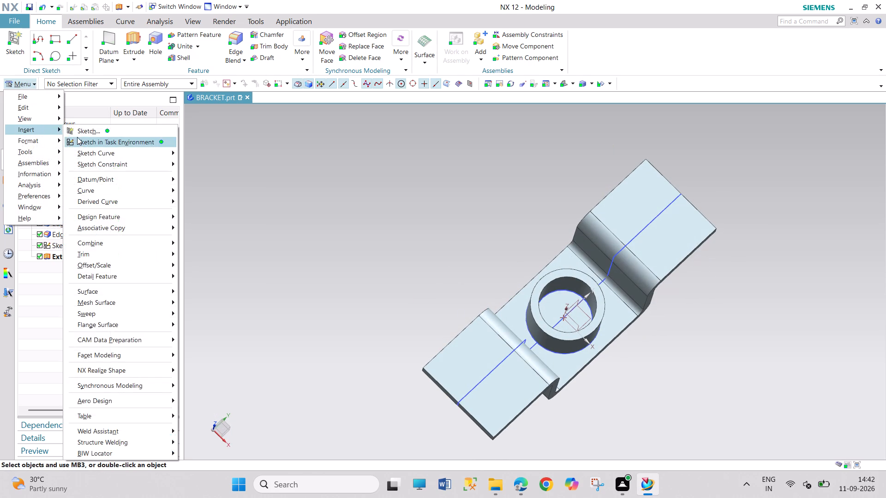
click(77, 137)
click(565, 299)
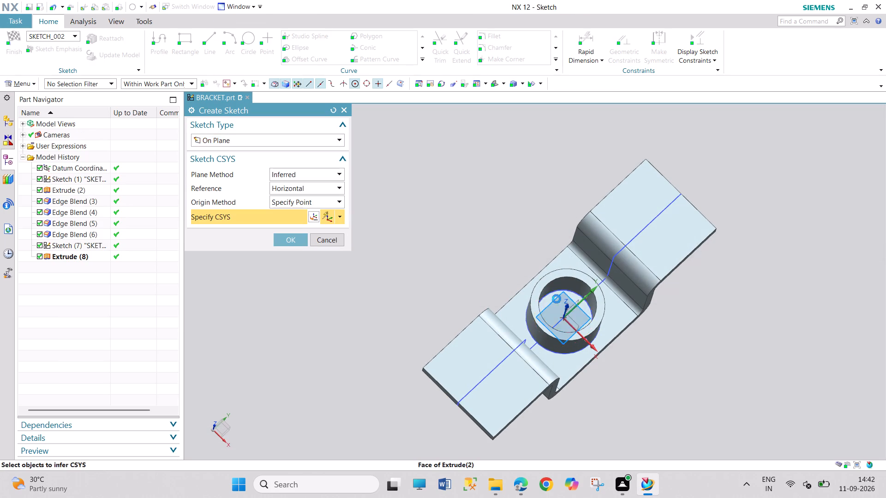
click(281, 241)
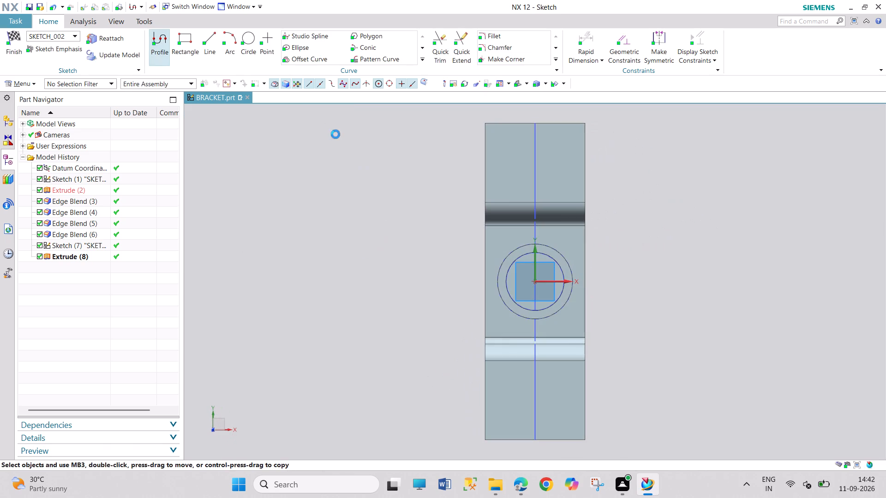
Draw a 75 mm diameter circle centred on the sketch origin and finish the sketch.
click(257, 49)
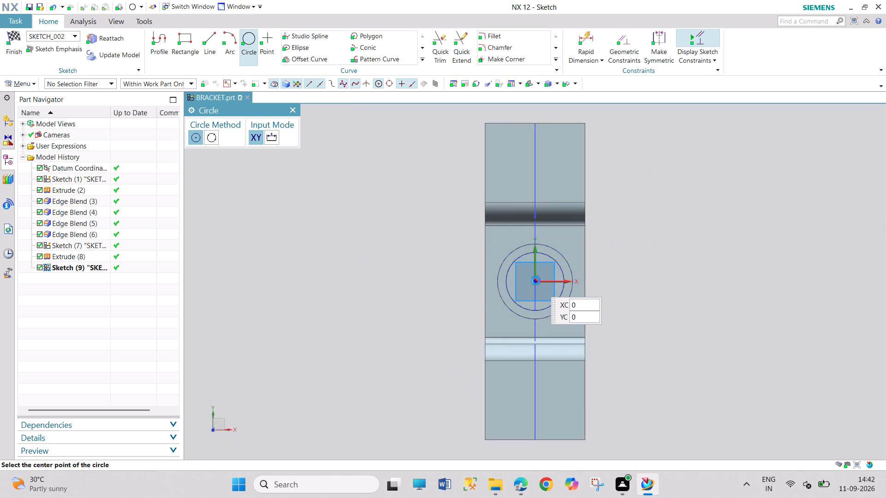
click(536, 280)
text(75)
key(Return)
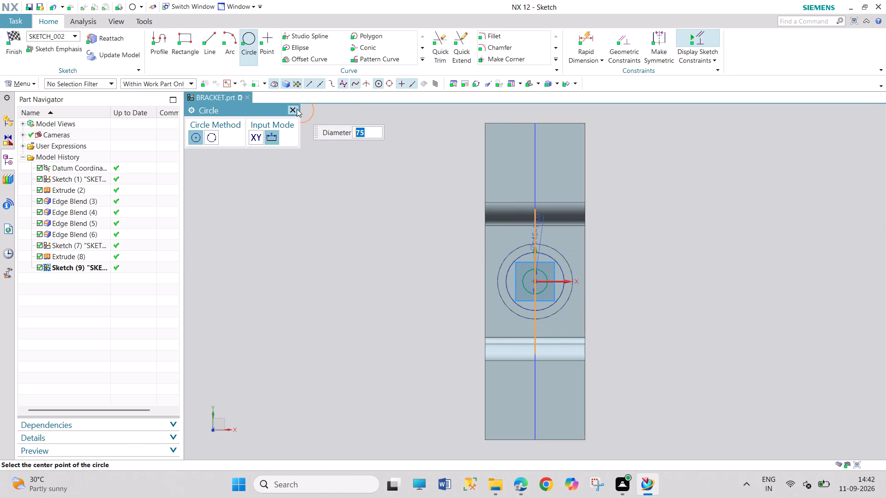
click(294, 109)
click(9, 60)
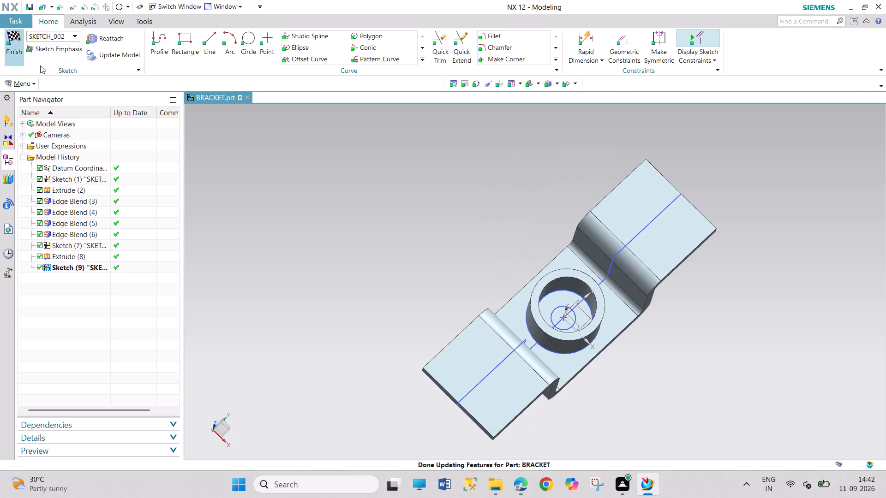
Extrude the 75 mm circle 140 mm in the reversed direction, subtracting a through hole from the bracket's web.
click(132, 35)
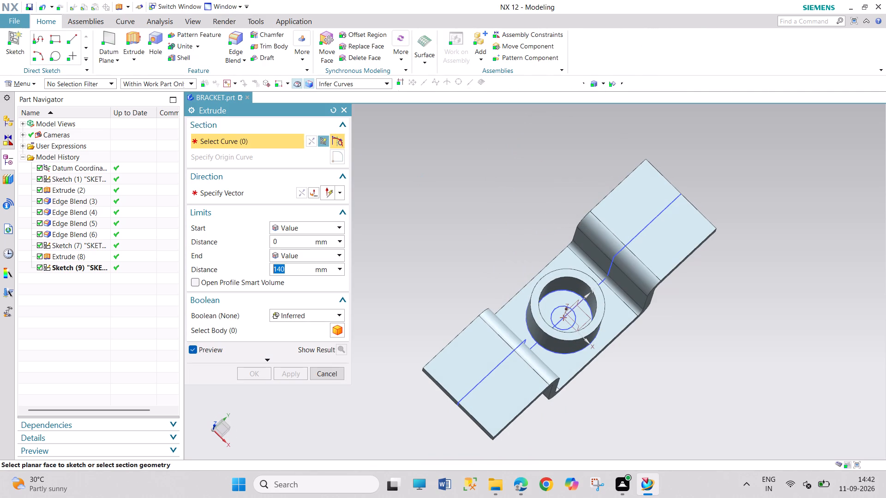
click(551, 312)
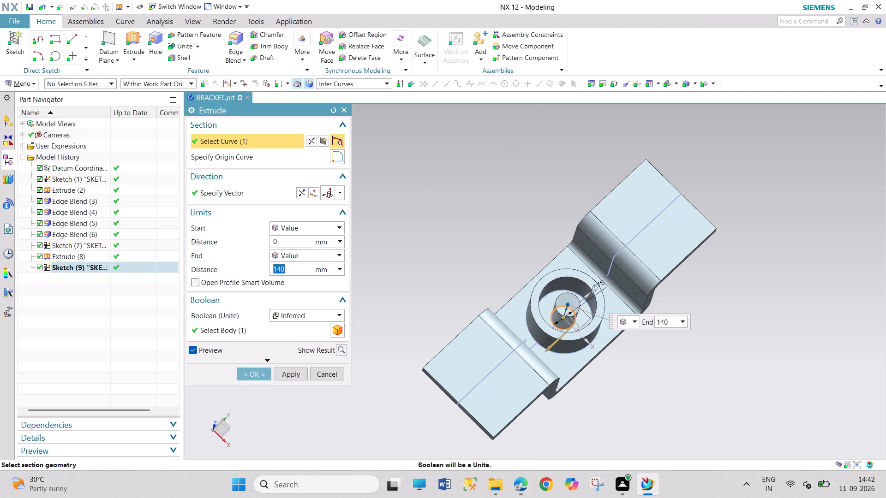
click(304, 191)
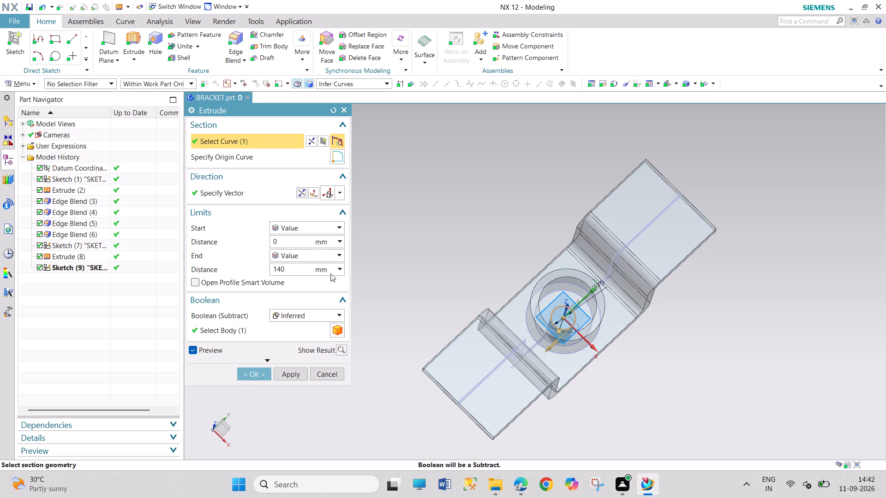
click(258, 374)
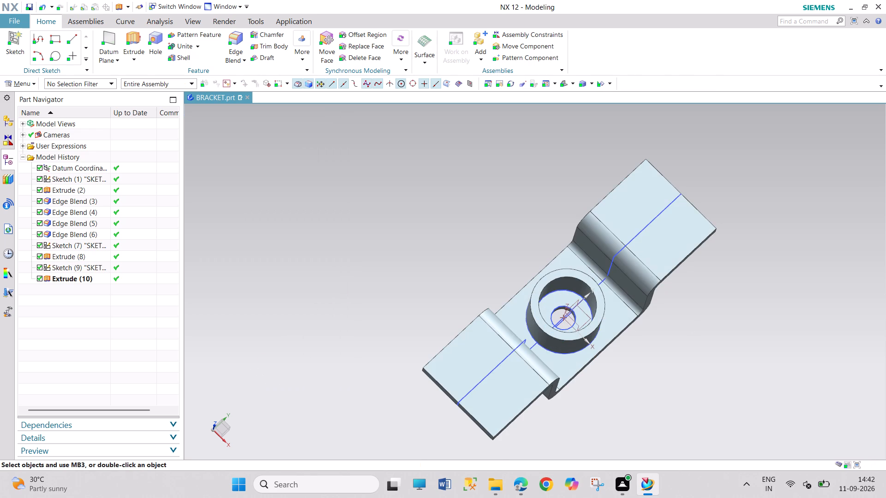
drag(360, 262, 391, 295)
Start a task-environment sketch on the upper face of one of the bracket's outer flanges.
click(560, 85)
scroll(682, 234, down, 4)
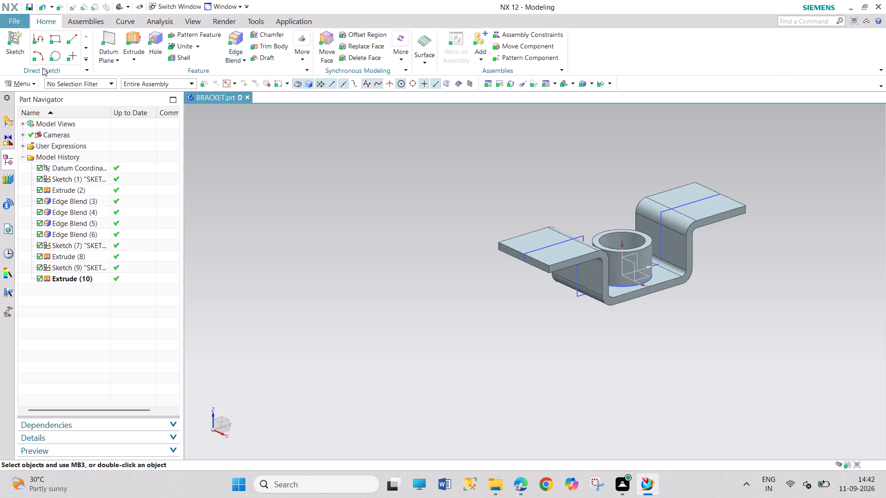
click(27, 78)
click(38, 128)
click(78, 146)
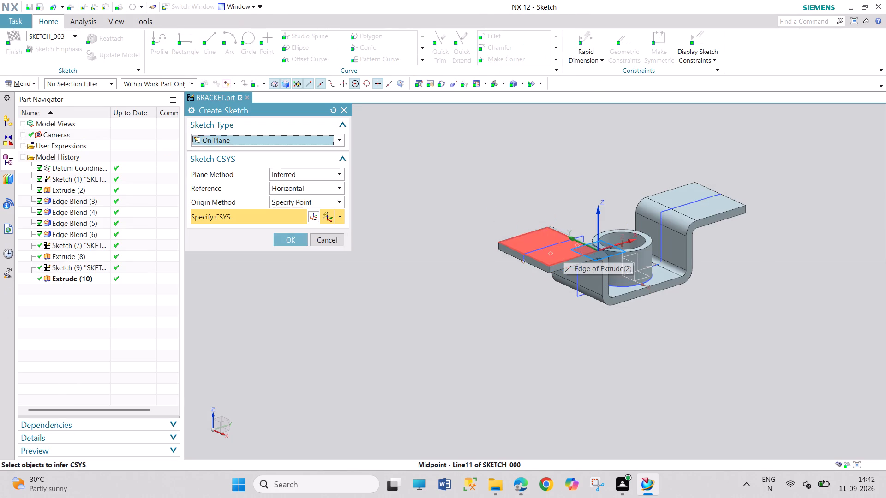
click(563, 250)
click(288, 243)
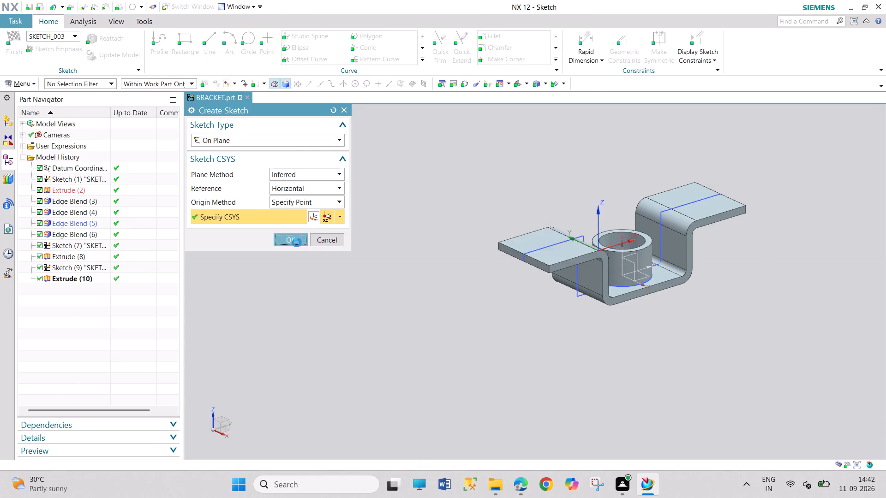
Draw two 50 mm diameter circles on the bracket's lengthwise centre line, one on each outer flange.
click(255, 36)
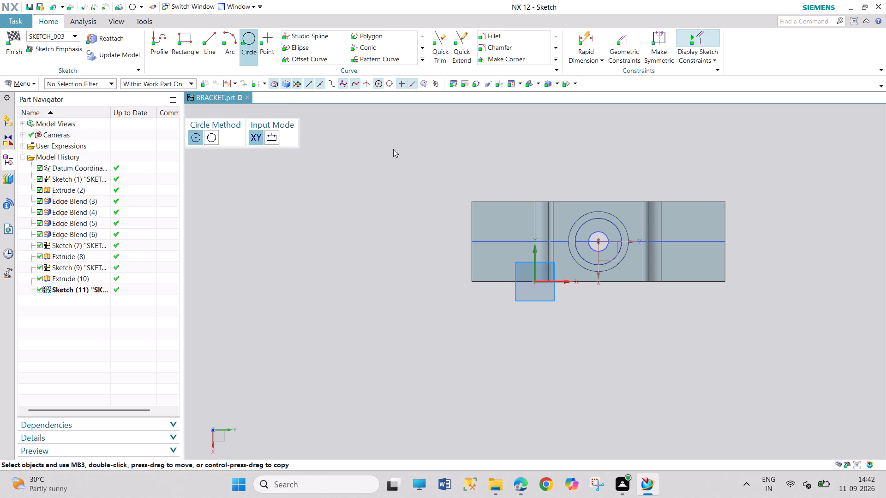
click(497, 240)
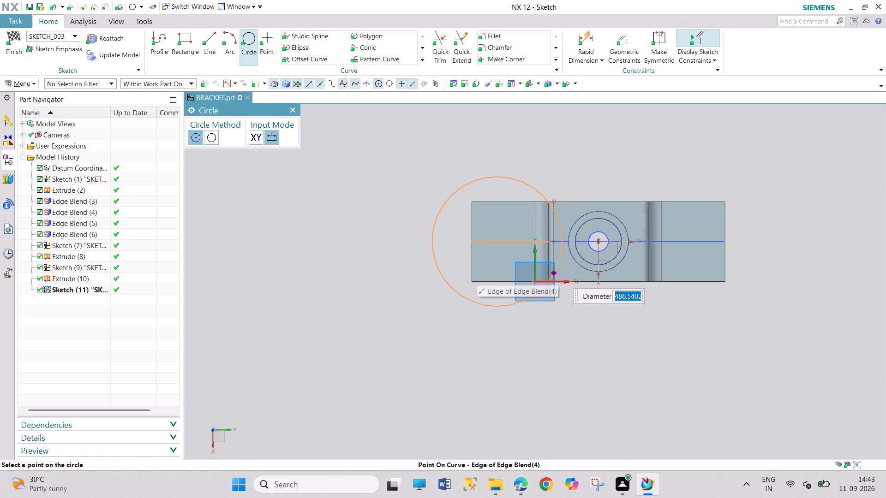
text(50)
key(Return)
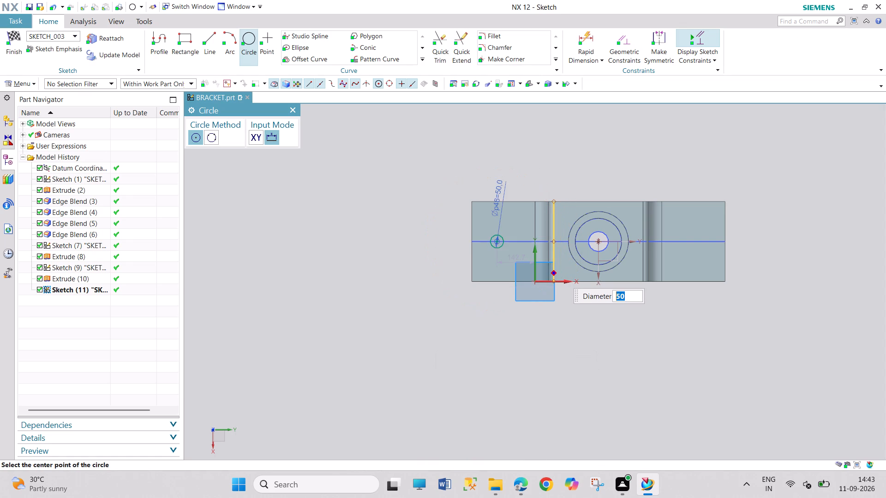
click(697, 242)
click(291, 107)
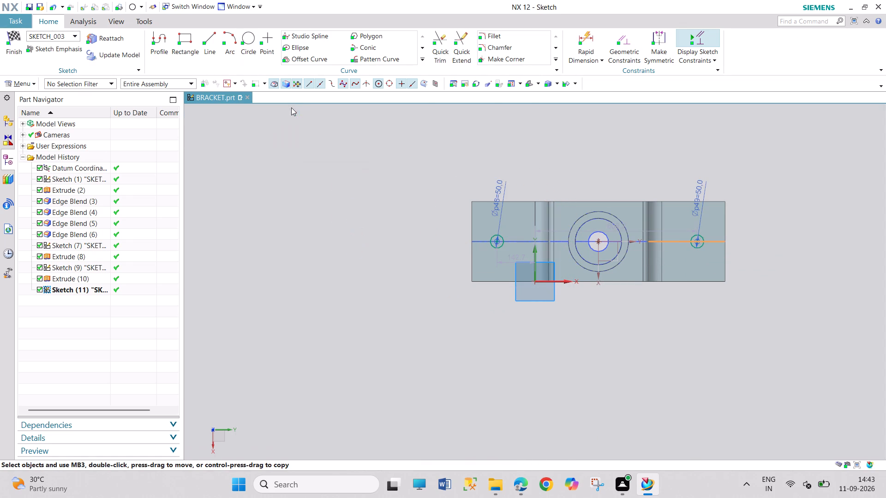
Dimension each circle's centre 120 mm from its flange's outer end edge and finish the sketch.
click(580, 37)
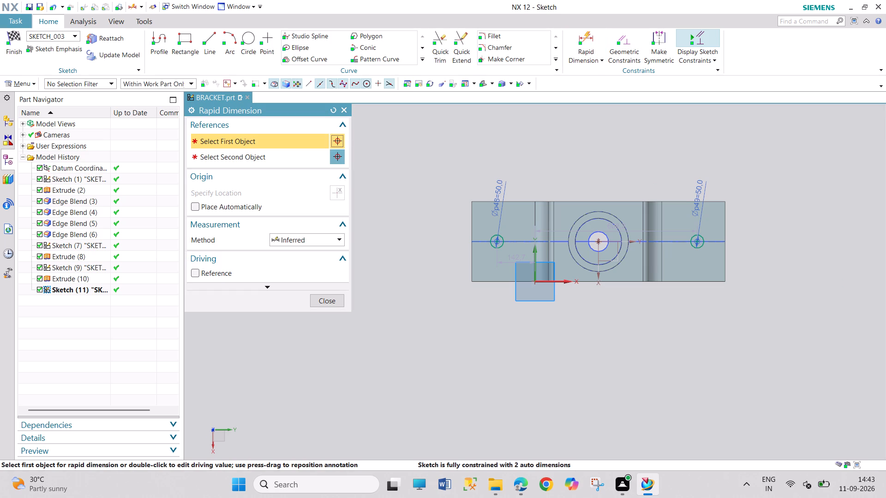
click(697, 242)
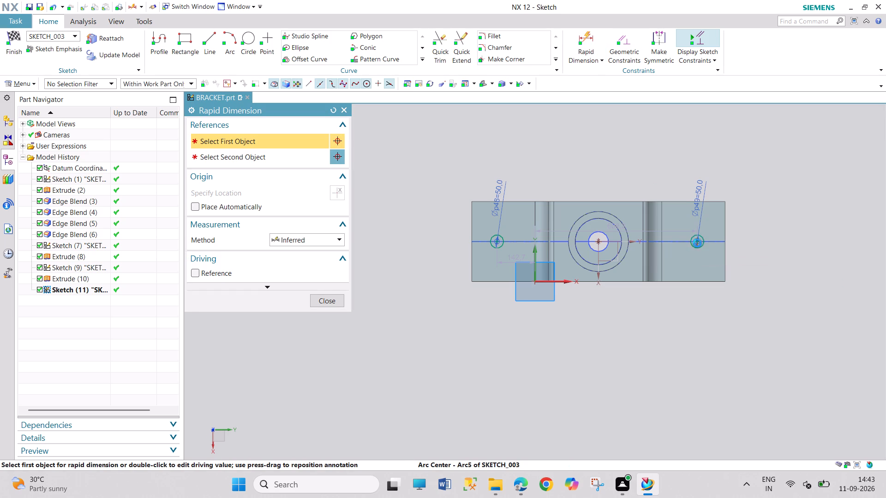
click(725, 254)
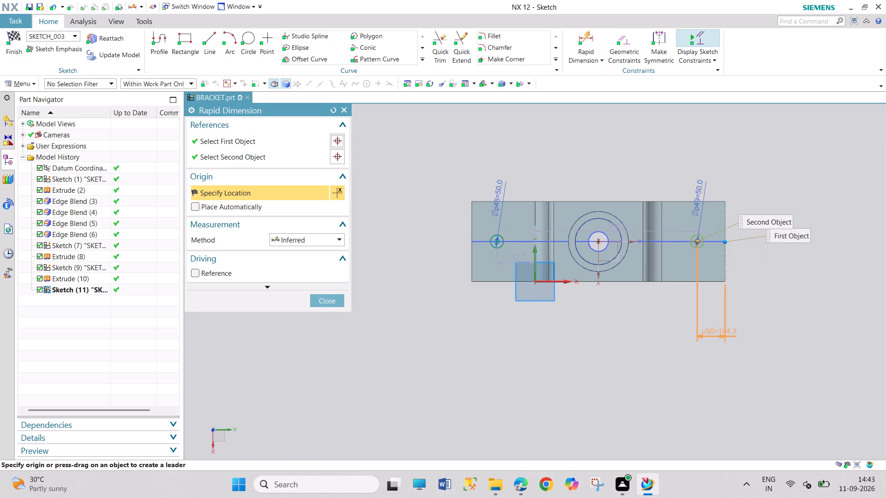
drag(791, 338, 796, 340)
text(120)
key(Return)
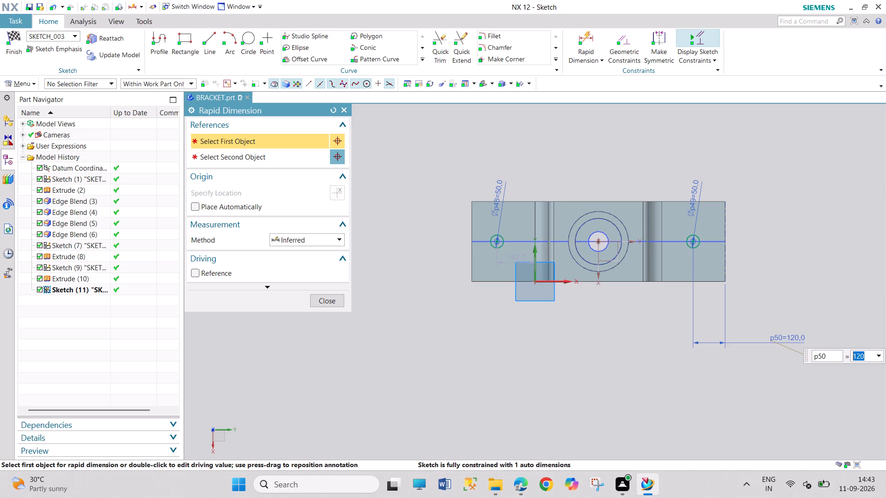
click(497, 242)
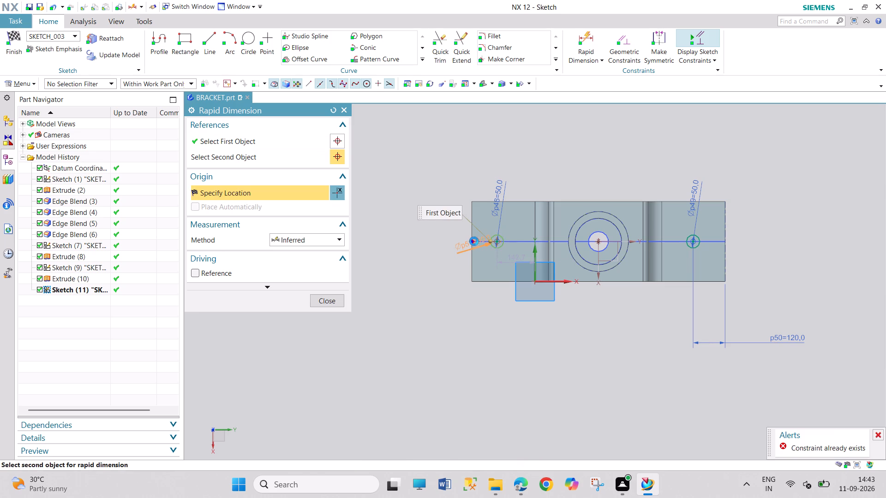
click(474, 241)
click(434, 317)
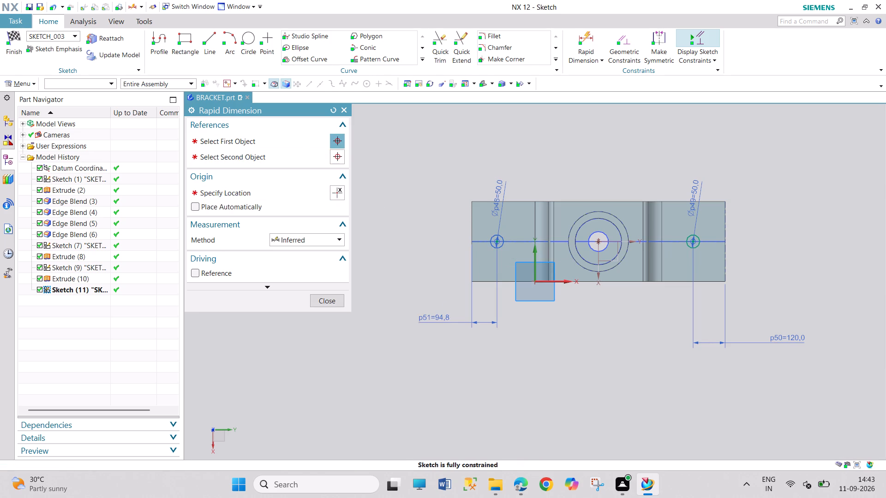
text(120)
key(Return)
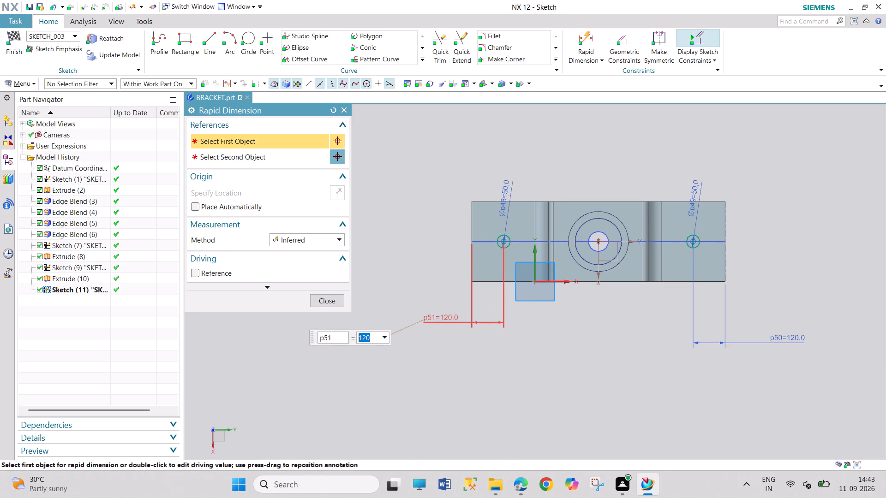
click(323, 301)
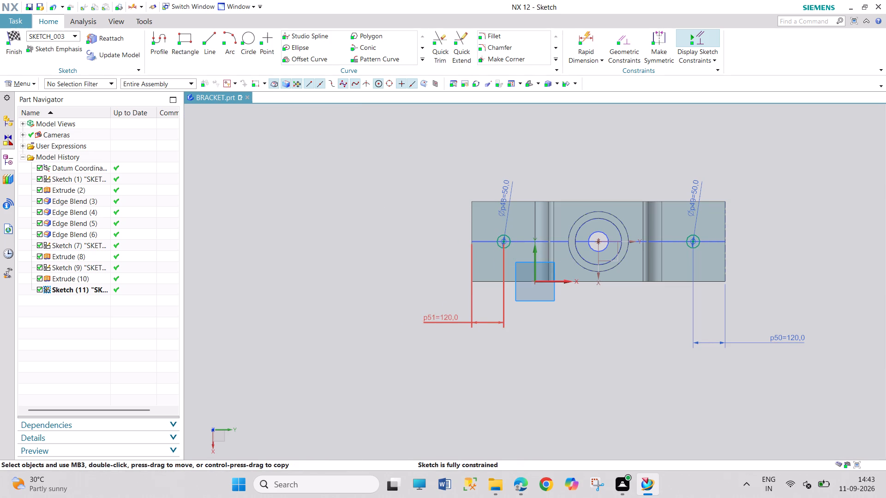
click(20, 53)
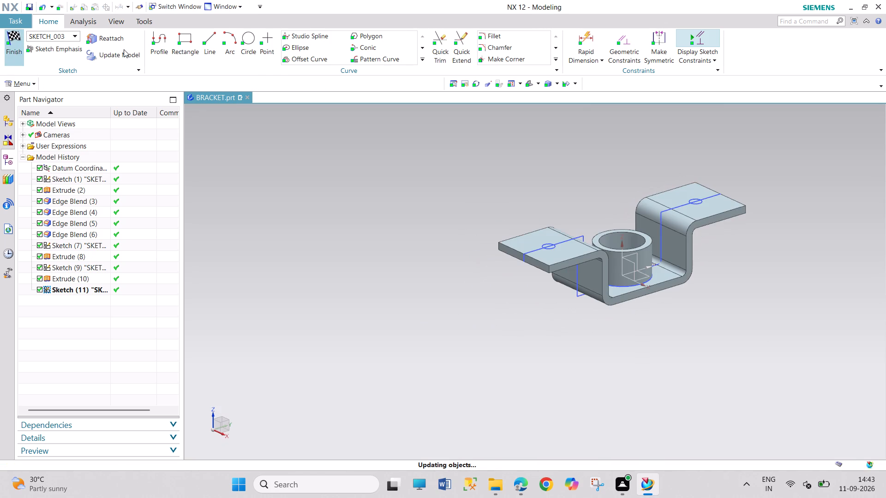
Extrude both 50 mm circles from 0 to 140 mm in the reversed direction, subtracting holes from the flanges.
click(135, 37)
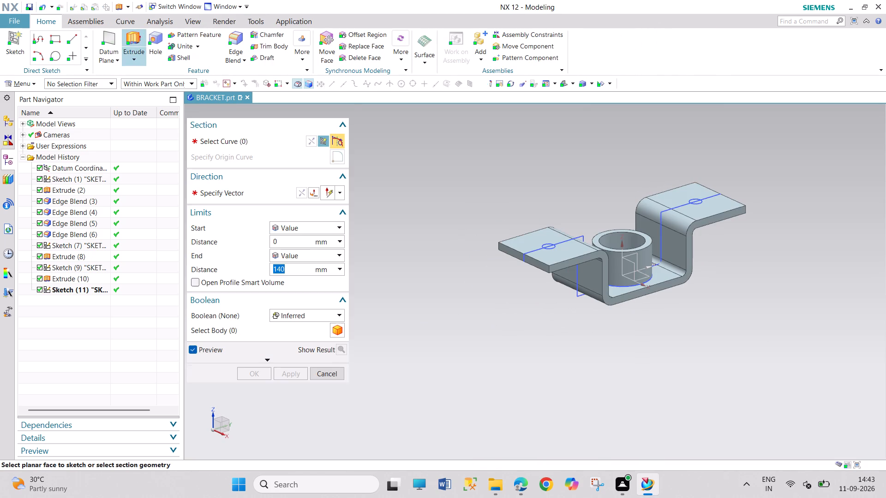
click(552, 249)
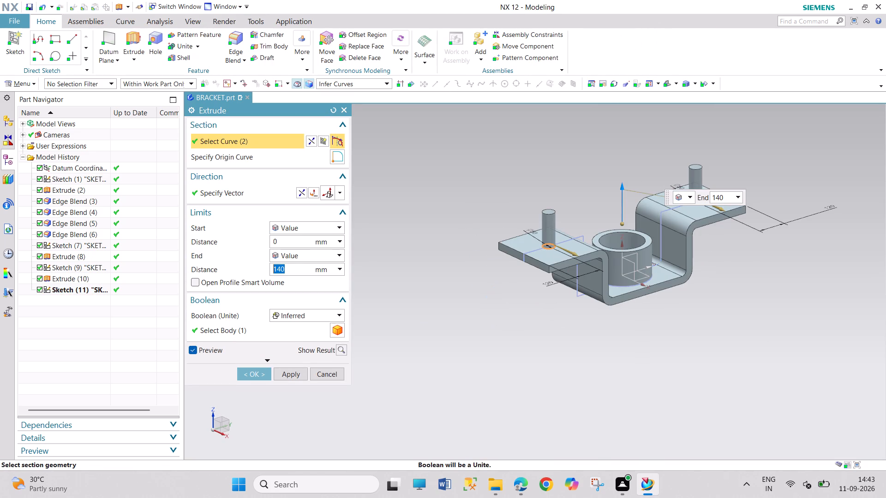
click(304, 193)
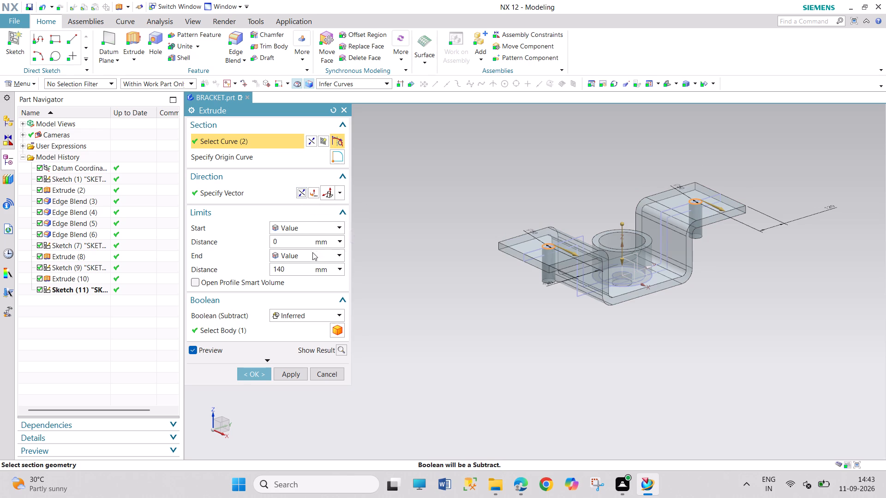
click(259, 369)
Save the bracket part.
drag(399, 277, 434, 368)
drag(399, 279, 440, 353)
key(ctrl+s)
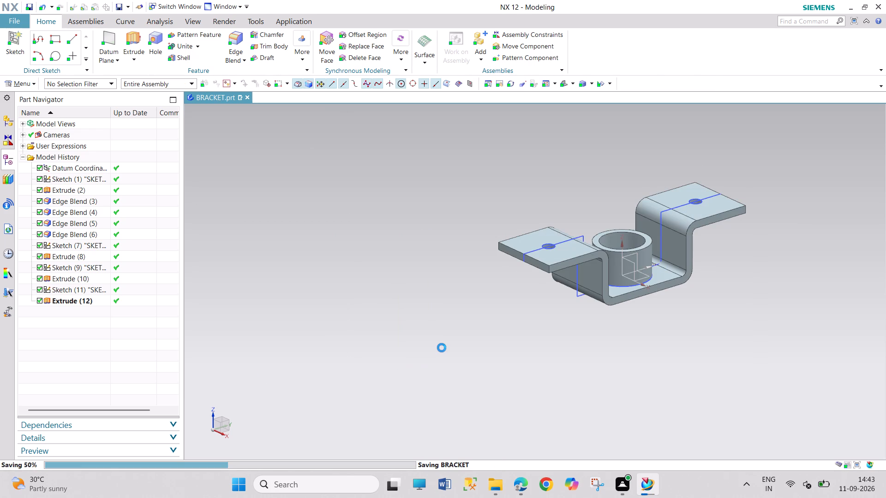
Create a new millimetre Model part named PIVOT in the SHOCK ASSEMBLY folder.
key(ctrl+n)
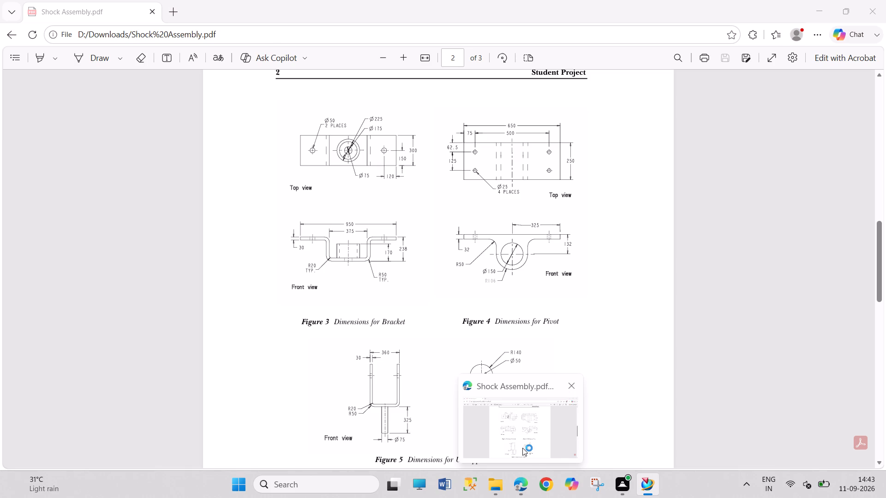
scroll(263, 393, down, 2)
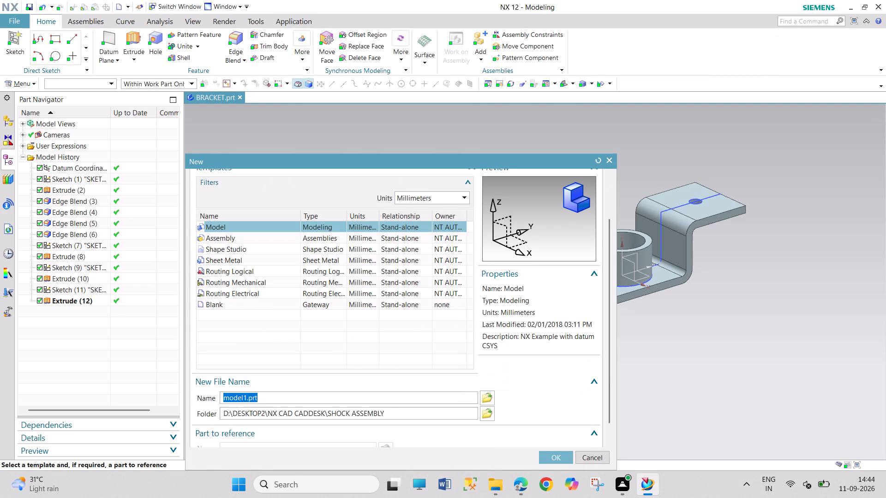
text(PIVOT)
key(Return)
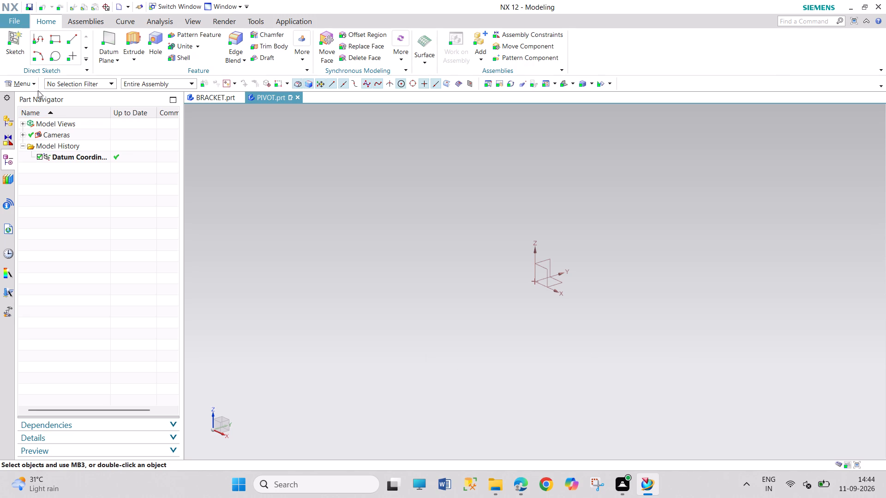
Start a task-environment sketch on the YZ plane of the datum coordinate system.
click(36, 89)
click(34, 83)
click(43, 128)
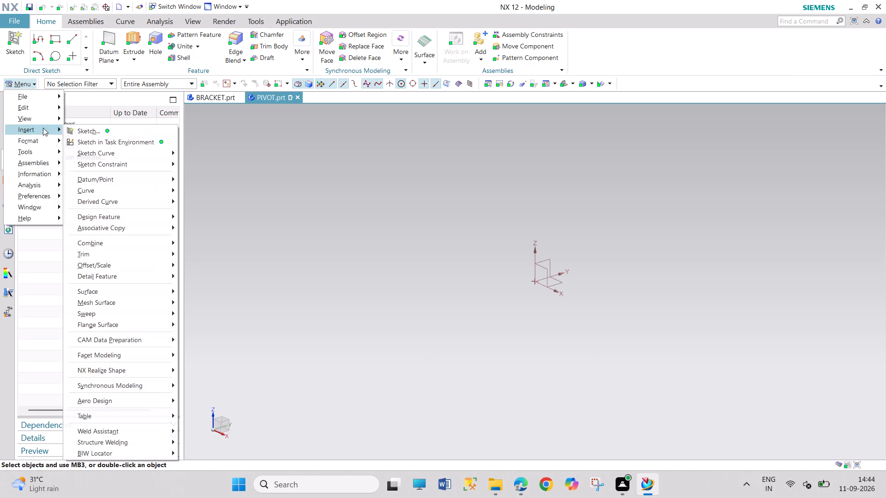
click(88, 138)
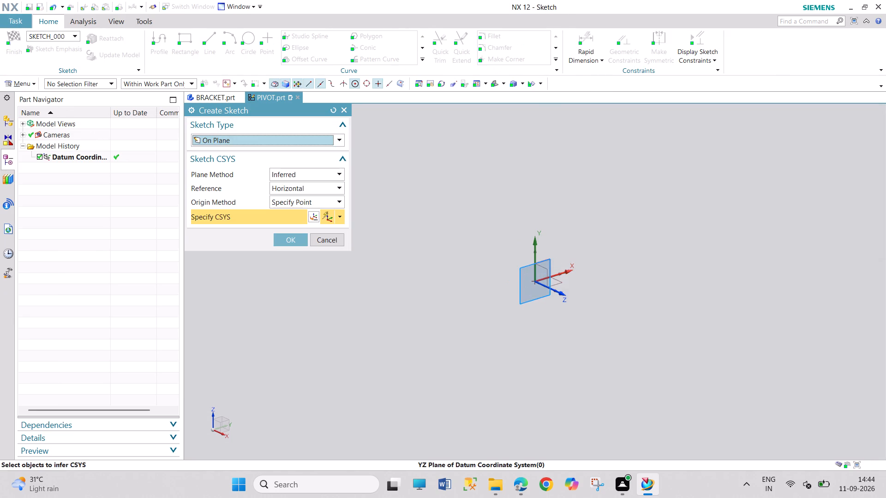
click(554, 259)
click(293, 241)
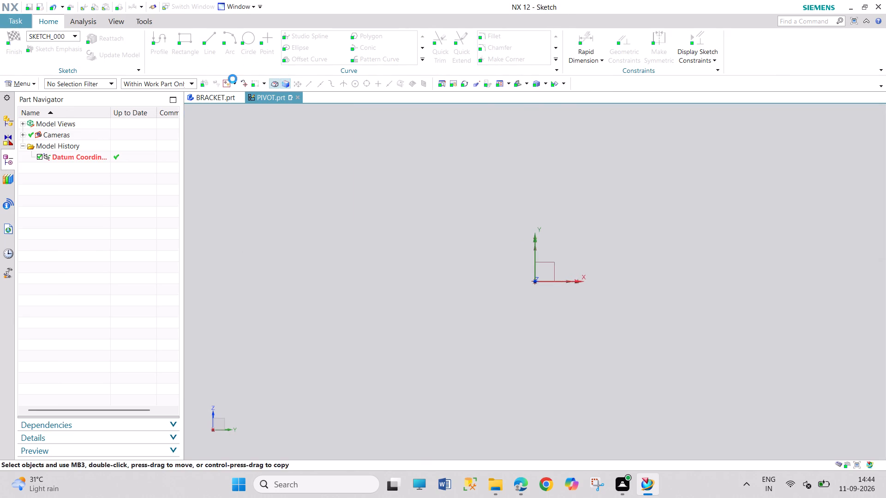
Draw two concentric circles centred on the sketch origin, with diameters of 106*2 (212 mm) and 150 mm.
click(248, 41)
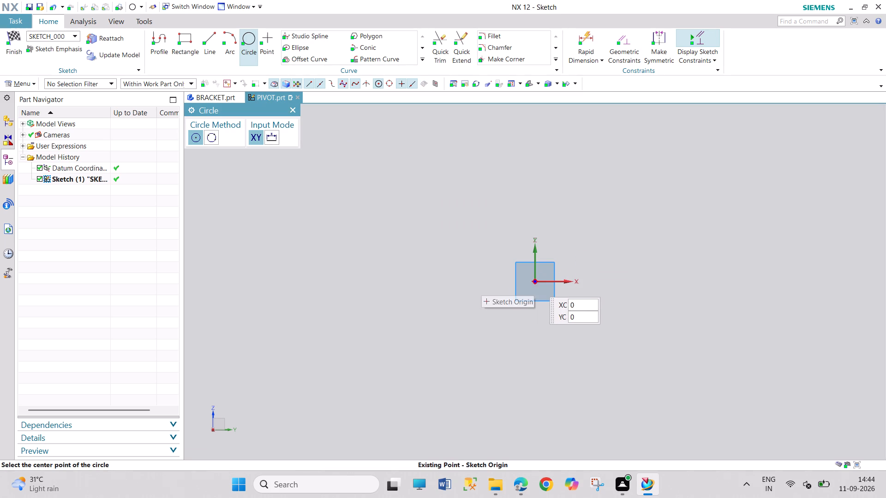
click(534, 282)
text(106*)
key(2)
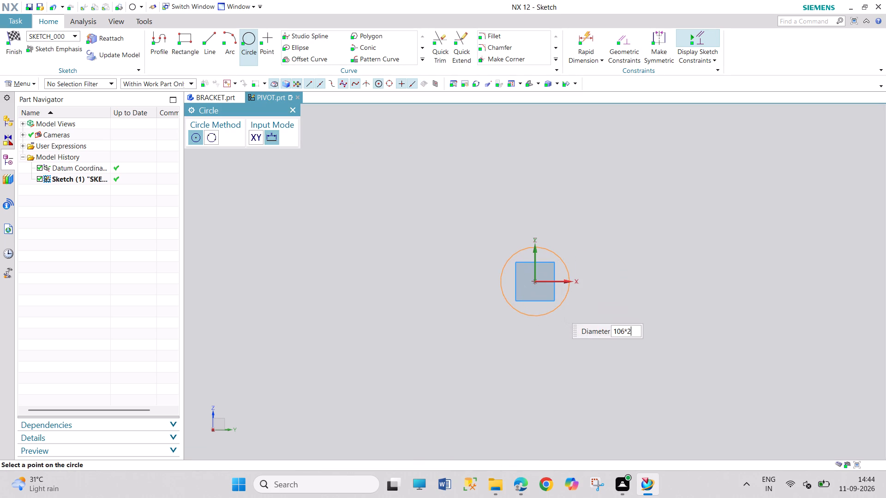
key(Return)
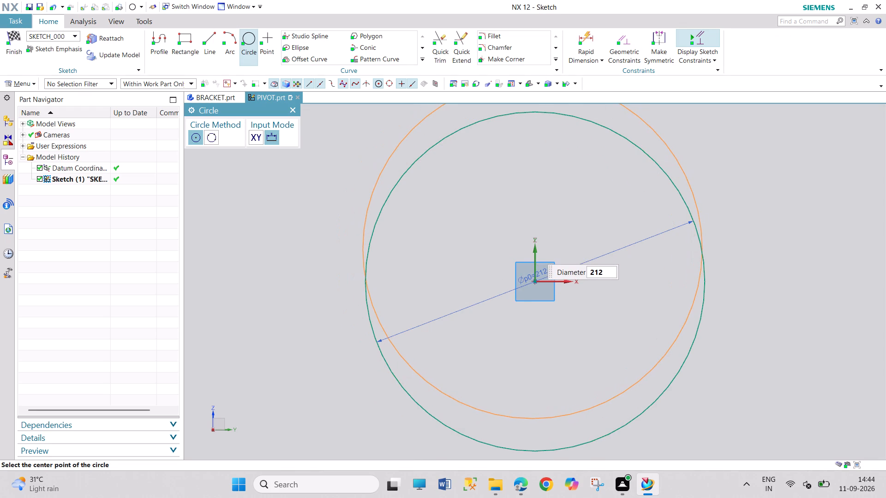
text(150)
key(Return)
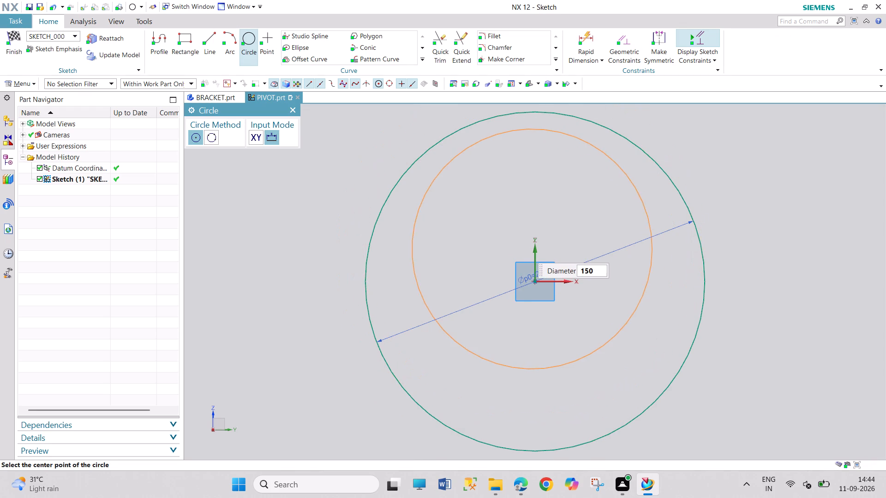
click(534, 282)
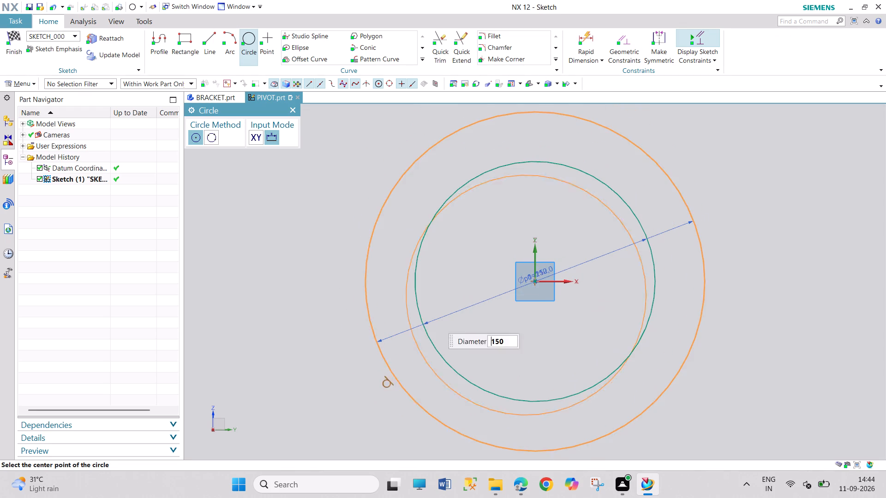
click(297, 113)
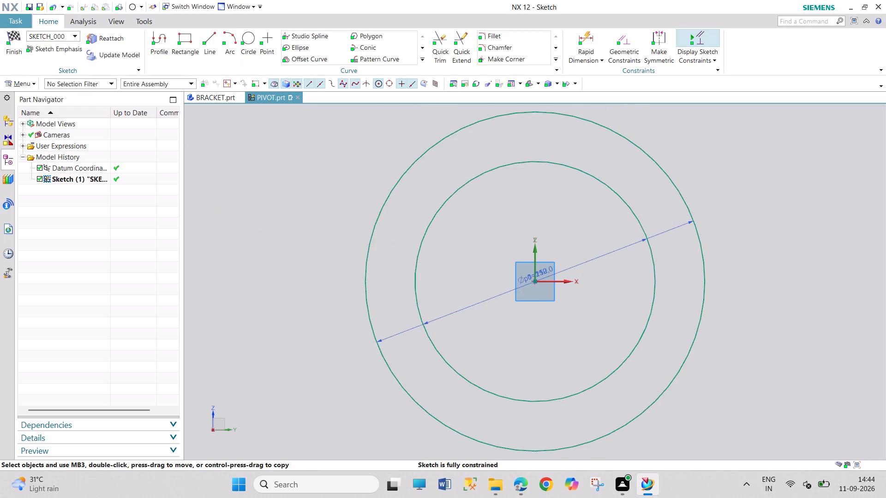
Reposition the 150 mm and 212 mm diameter dimensions so their labels sit clear outside the circles.
drag(591, 264, 698, 130)
drag(591, 257, 742, 183)
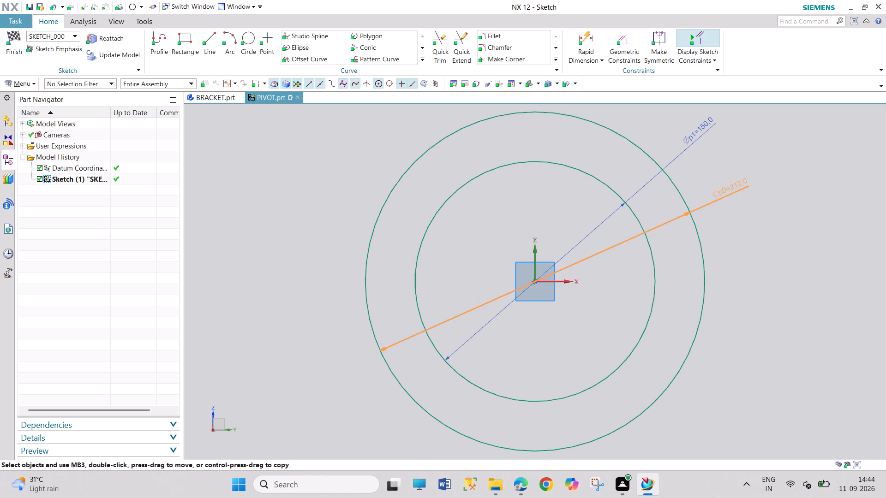
drag(742, 183, 765, 171)
scroll(666, 239, down, 5)
scroll(833, 265, up, 1)
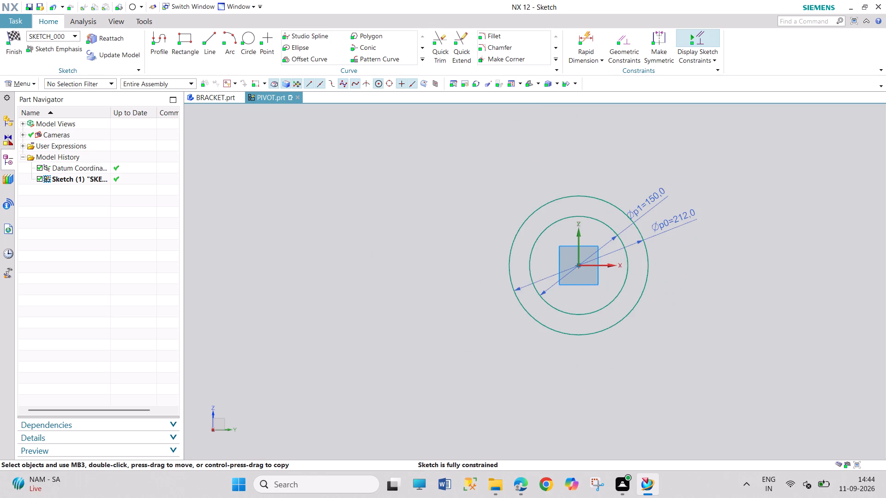
drag(644, 203, 712, 184)
drag(689, 222, 758, 207)
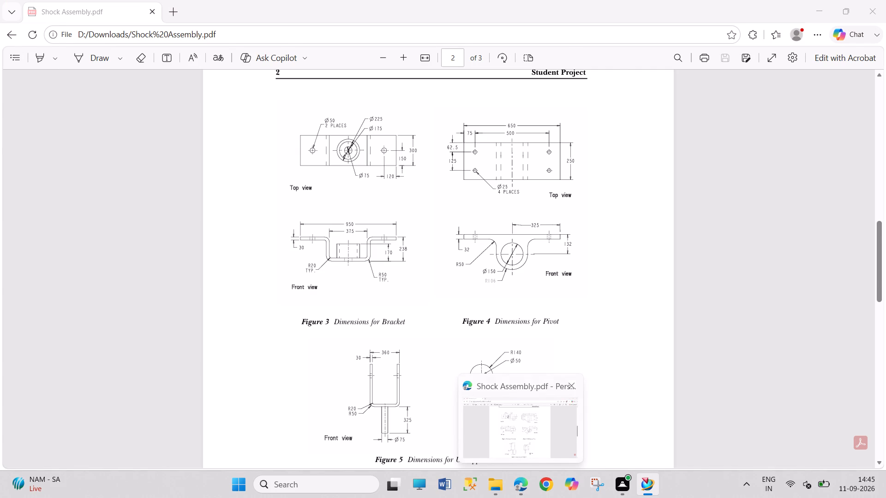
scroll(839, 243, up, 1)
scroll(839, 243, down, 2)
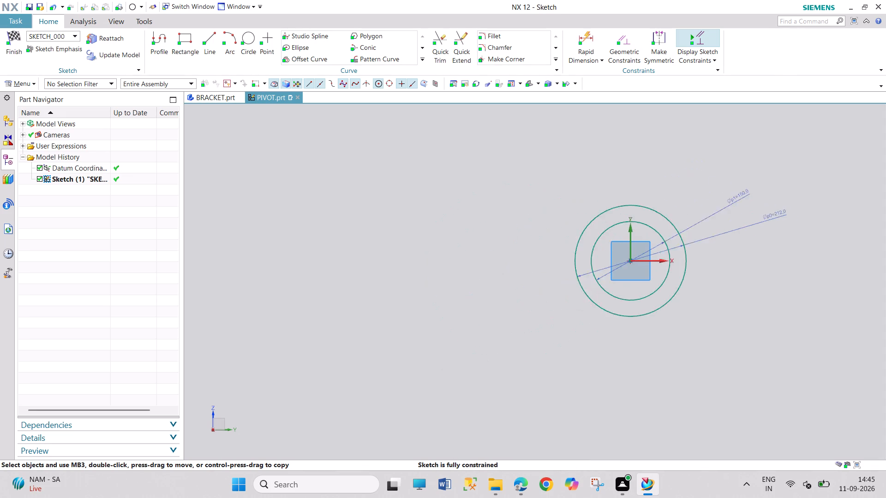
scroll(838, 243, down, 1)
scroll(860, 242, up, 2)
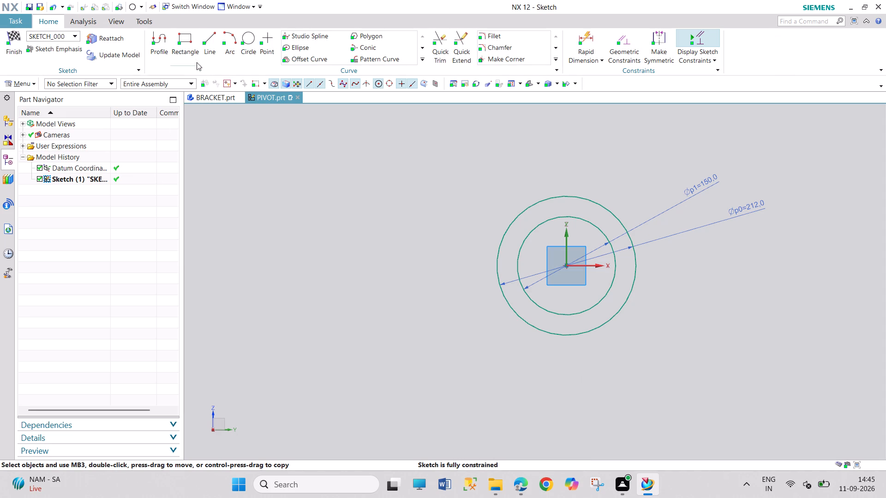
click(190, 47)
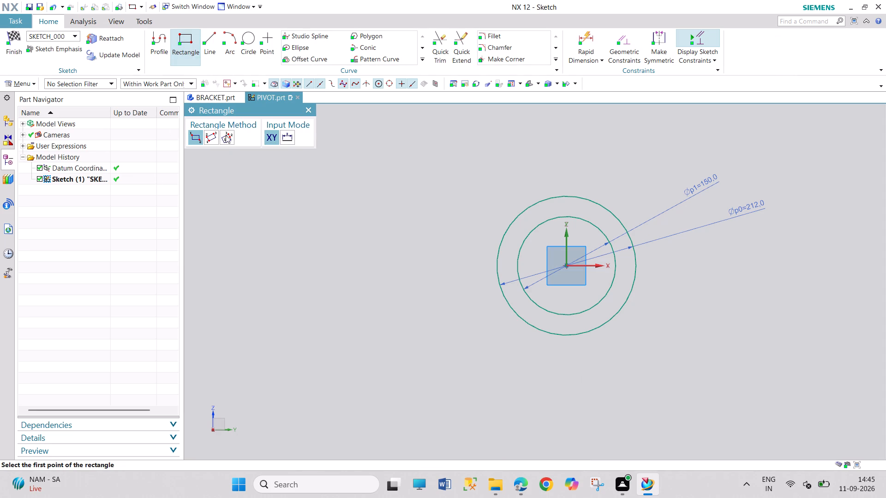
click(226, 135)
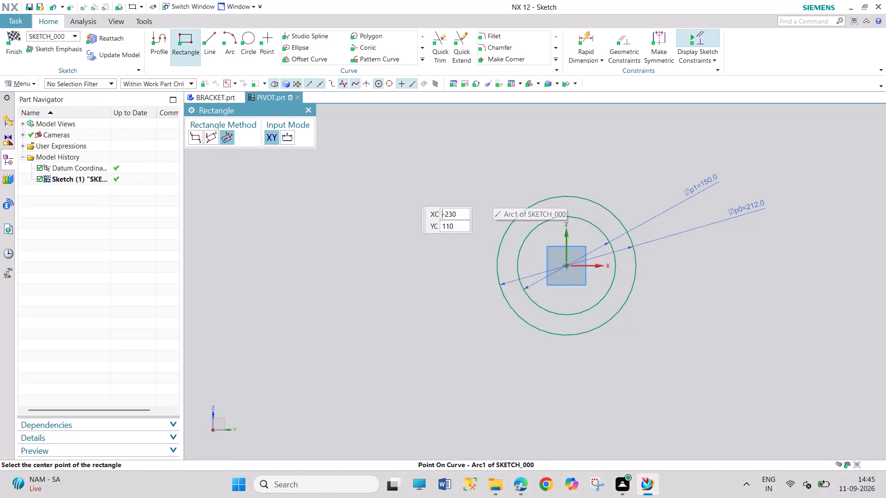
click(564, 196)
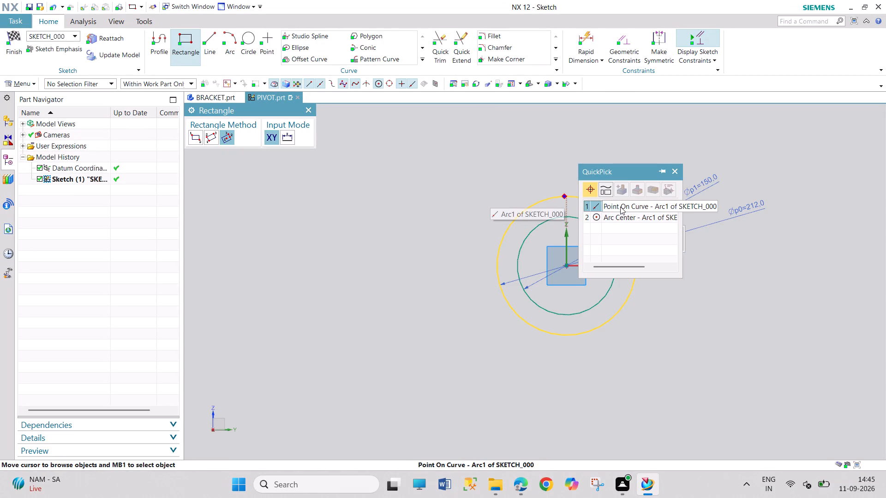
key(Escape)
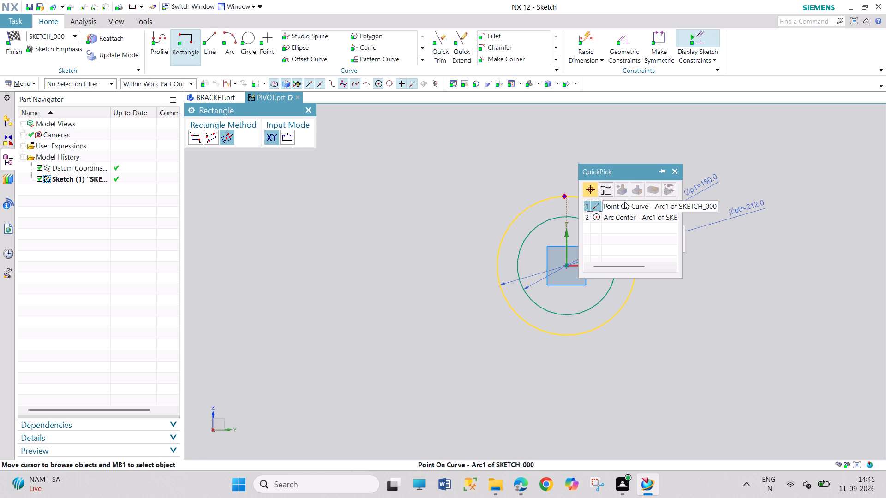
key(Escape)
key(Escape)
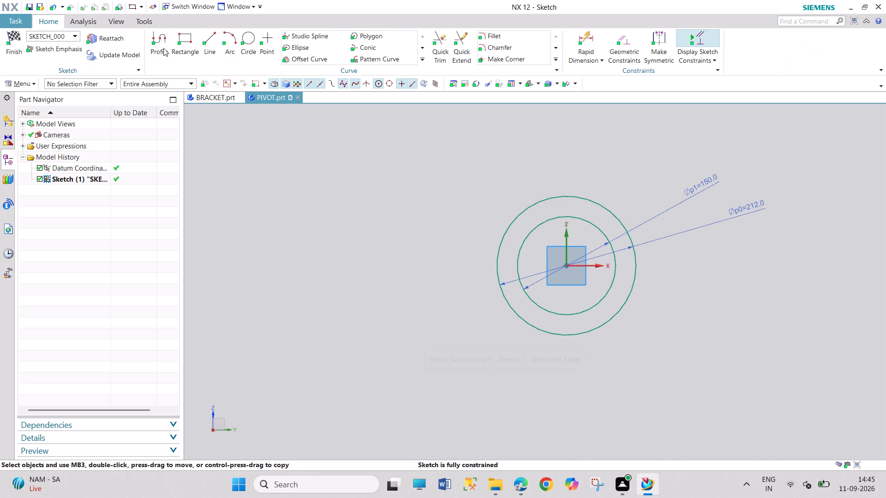
Draw a corner-to-corner rectangle about 380 mm wide and 40 mm high across the upper part of the circles.
click(190, 42)
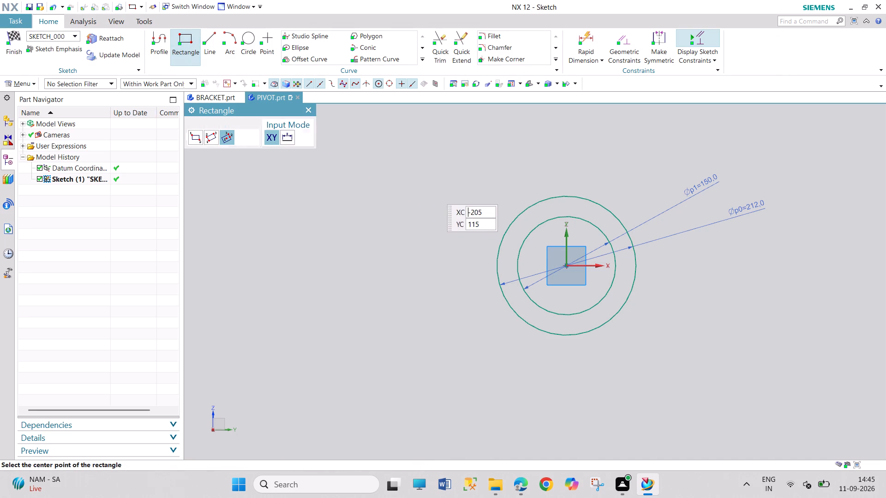
click(466, 183)
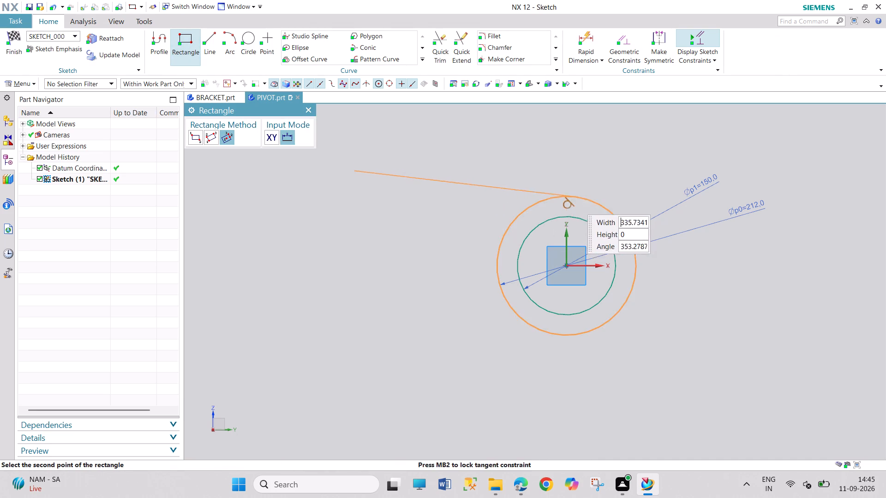
click(197, 138)
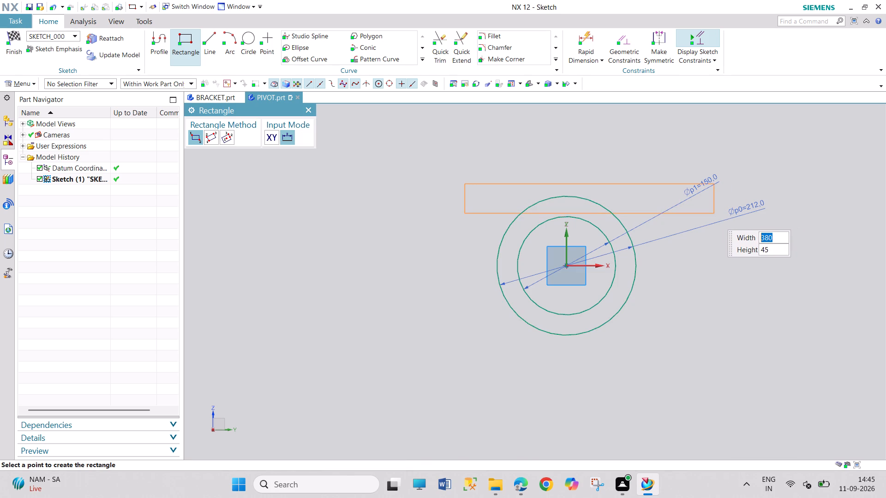
click(714, 210)
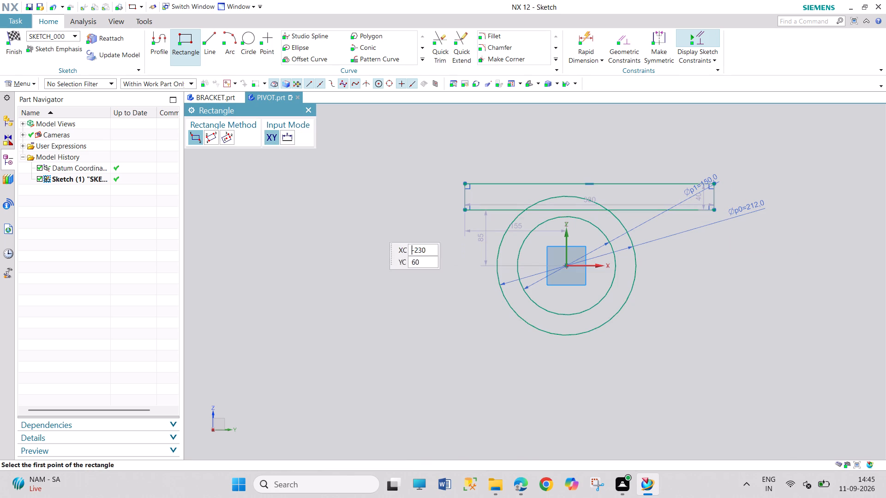
click(305, 108)
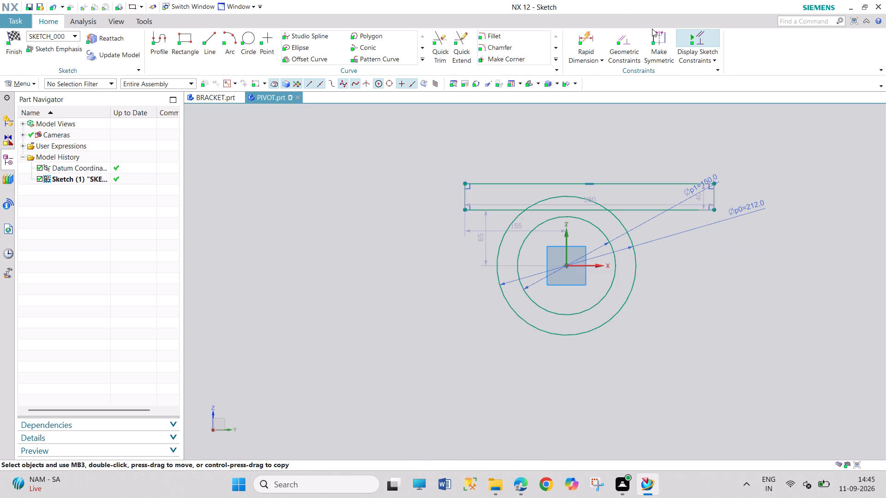
Make the rectangle's two short vertical sides symmetric about the vertical sketch axis.
click(652, 29)
click(660, 36)
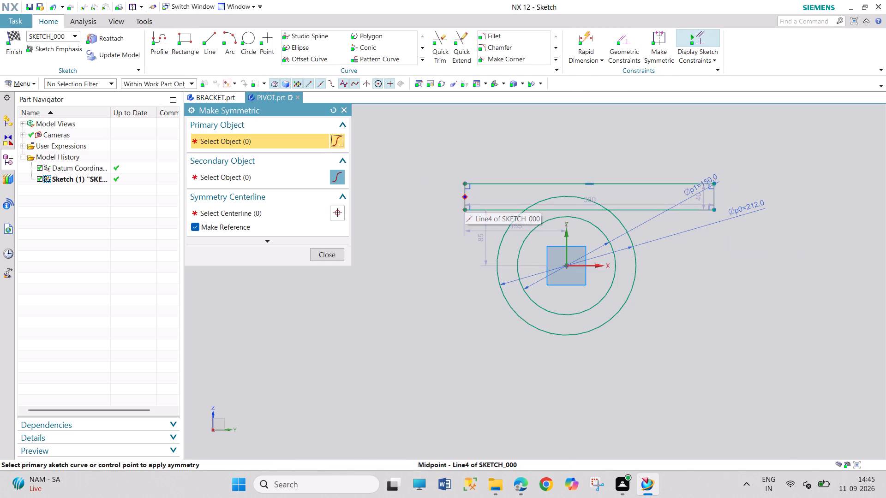
click(467, 195)
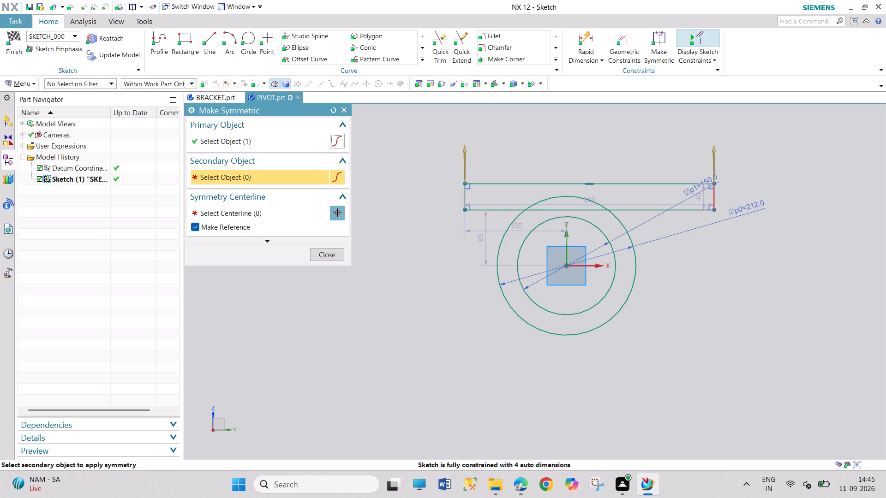
click(712, 196)
click(568, 239)
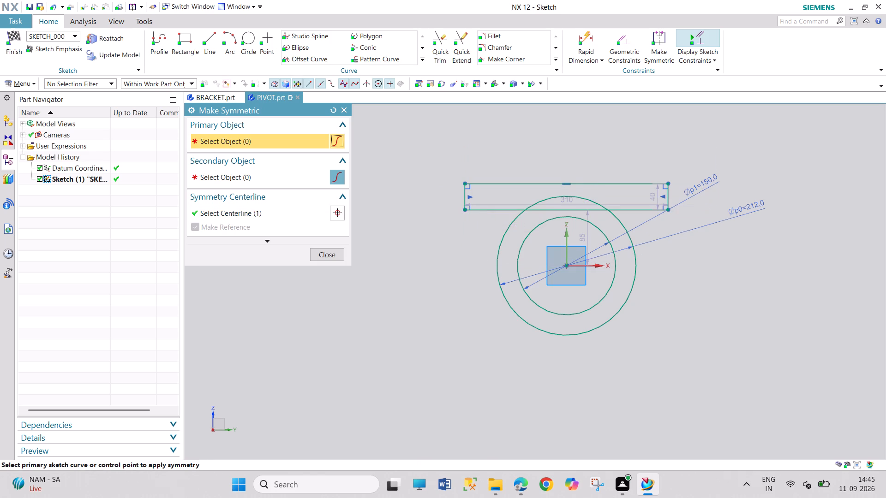
click(323, 253)
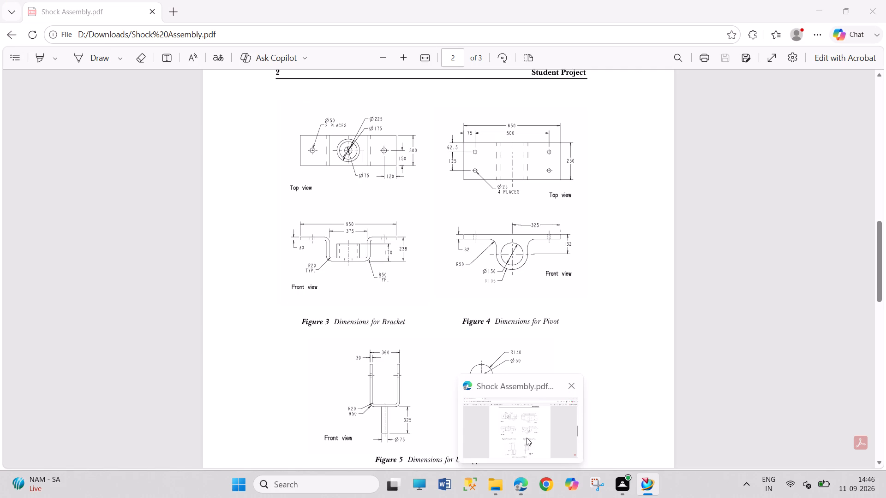
Place the rectangle's width dimension above its top edge and set it to 650 mm.
drag(566, 202, 568, 147)
click(569, 147)
click(569, 147)
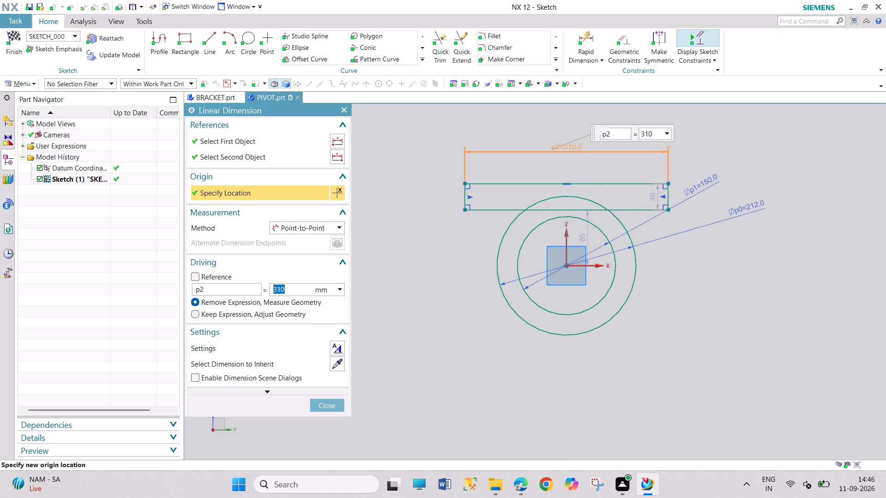
text(650)
key(Return)
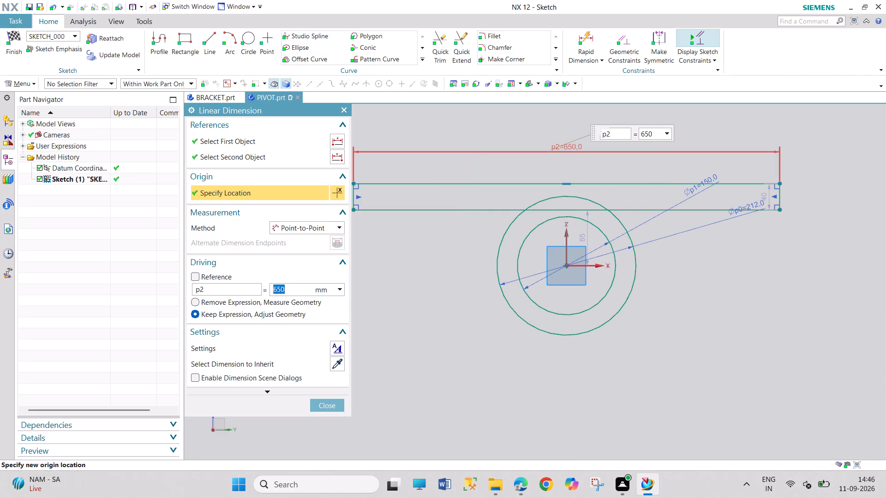
click(339, 405)
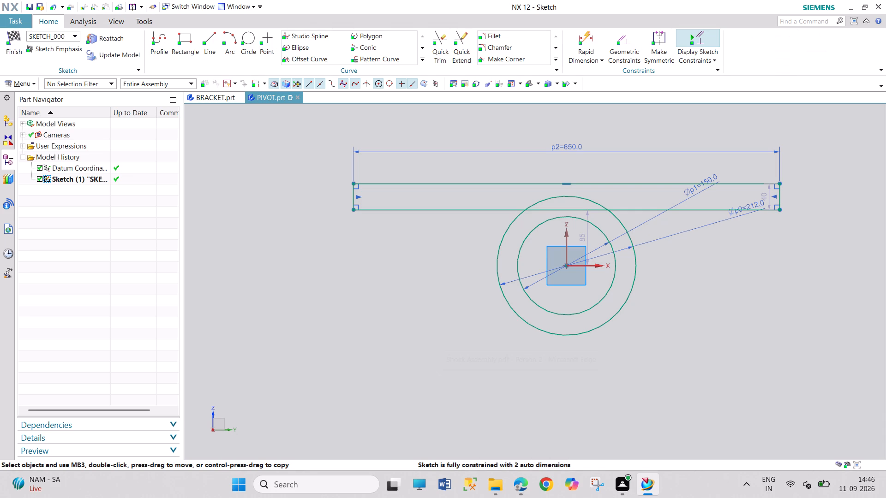
Dimension the vertical distance between the rectangle's top edge and the circles' centre as 132 mm.
click(583, 40)
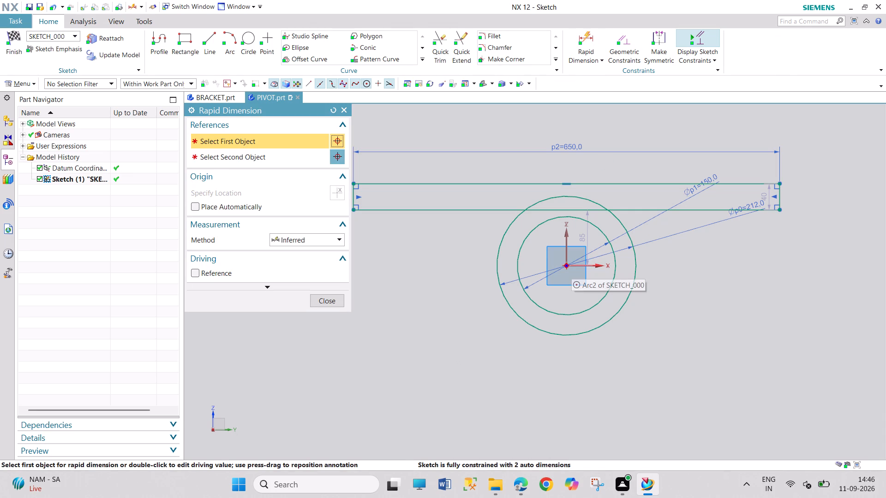
drag(566, 266, 581, 272)
click(653, 180)
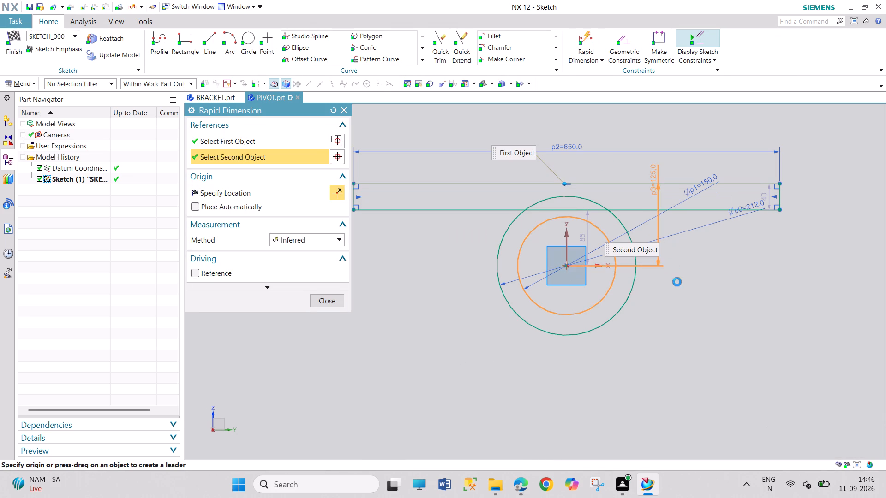
click(674, 298)
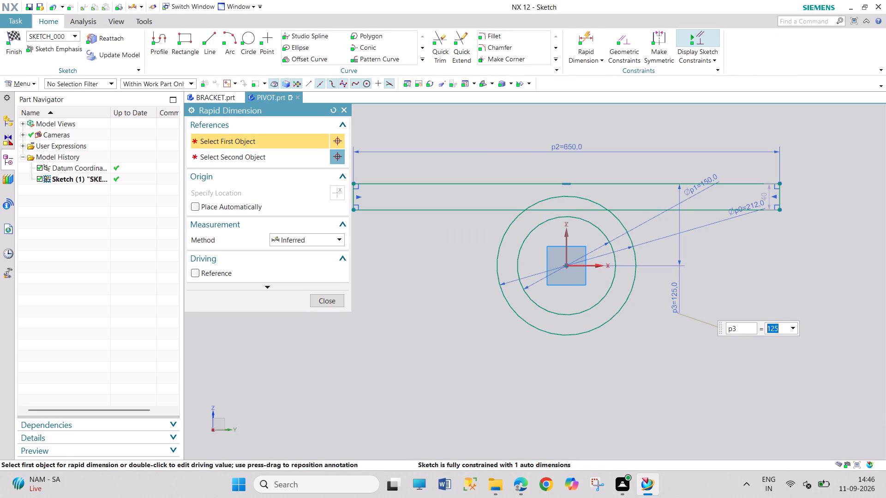
text(135)
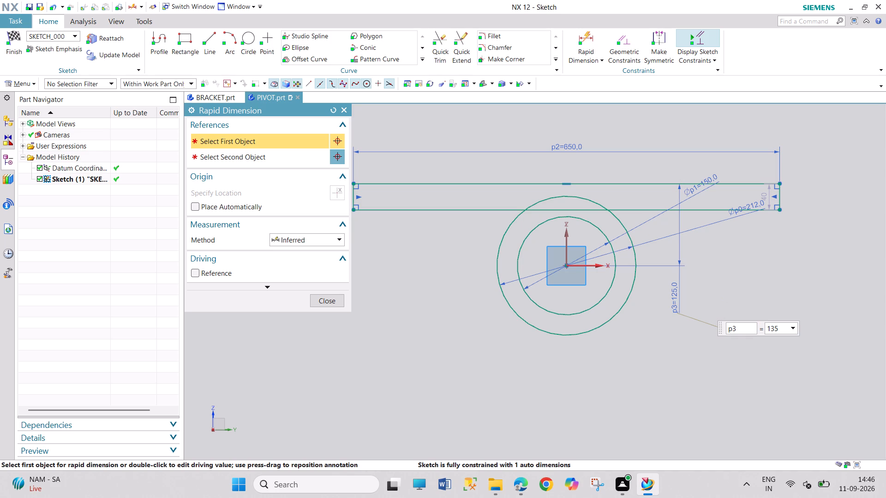
key(BackSpace)
key(2)
key(Return)
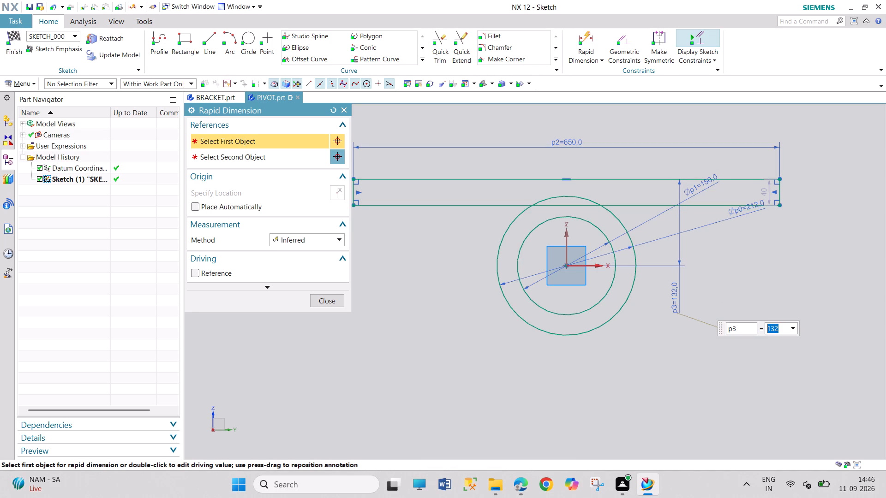
click(321, 299)
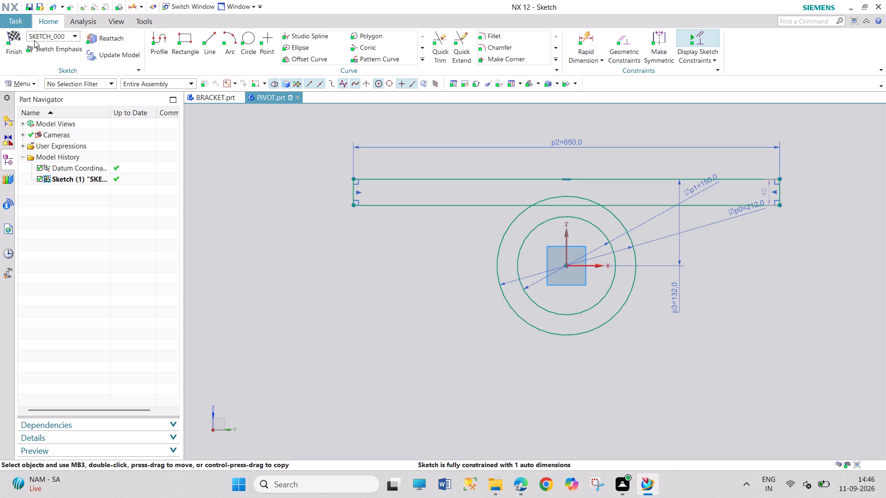
Trim away the outer circle's arc inside the rectangle and the segment of the rectangle's lower edge between the circle intersections.
click(442, 39)
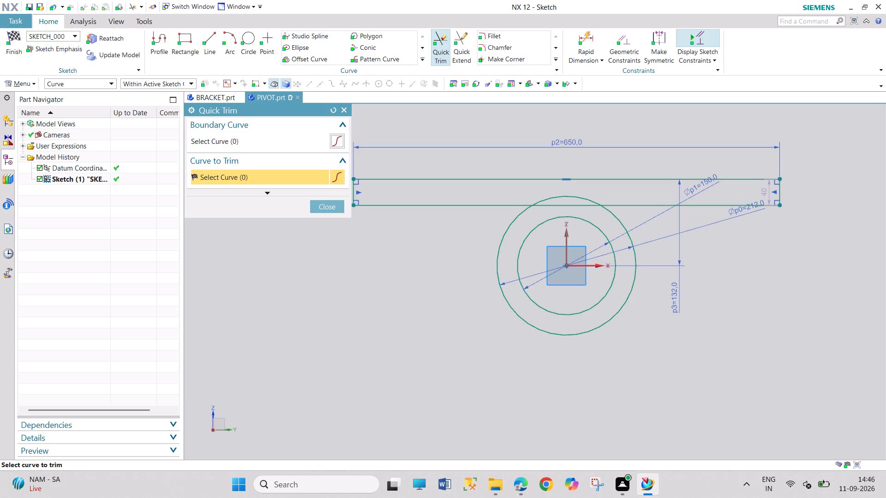
click(547, 199)
click(550, 205)
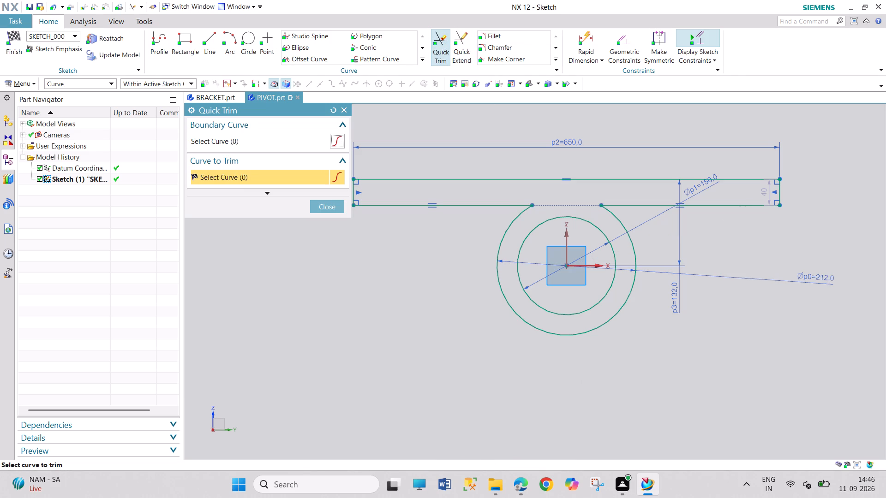
click(326, 210)
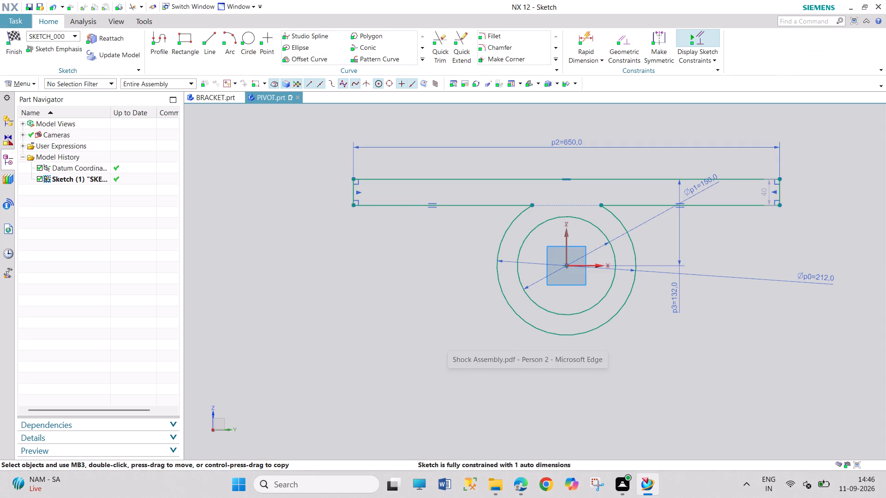
Fillet both junctions between the rectangle's lower edge and the outer arc with a 50 mm radius.
click(505, 33)
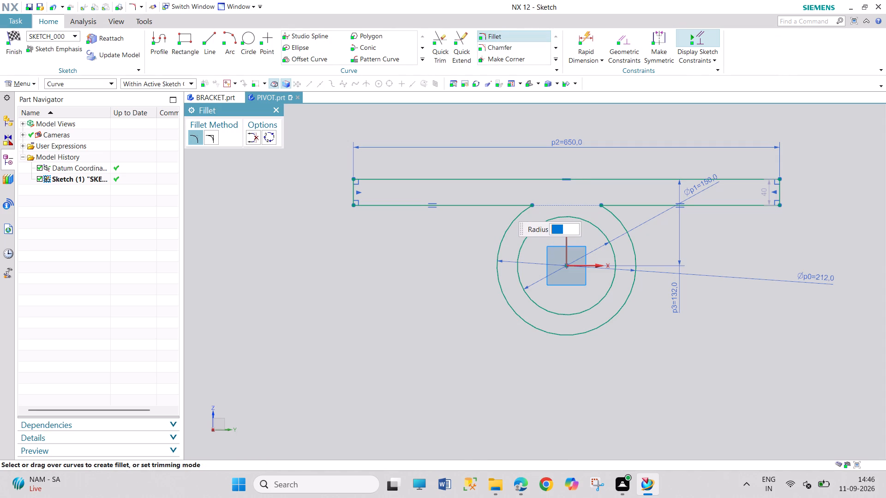
click(504, 206)
click(511, 224)
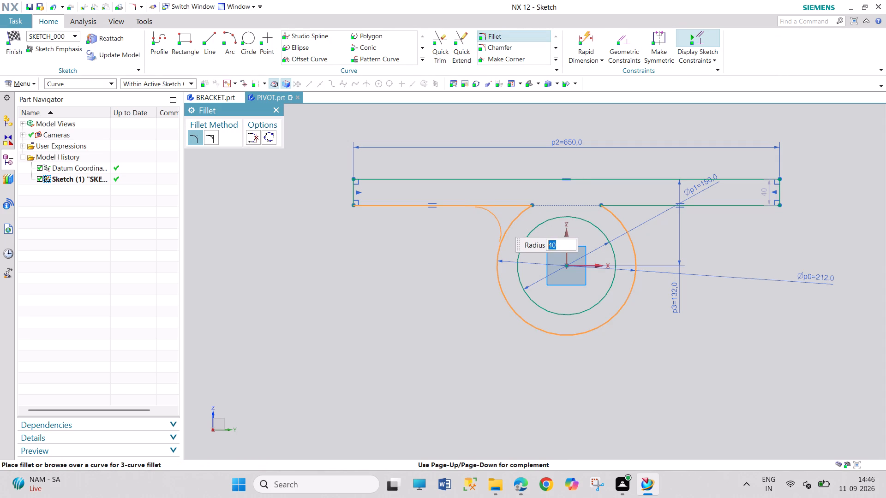
text(50)
key(Return)
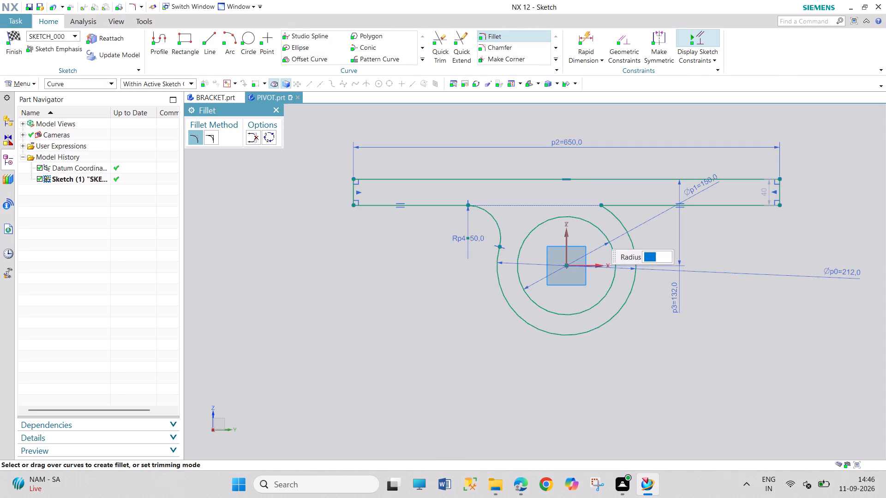
click(628, 204)
click(624, 228)
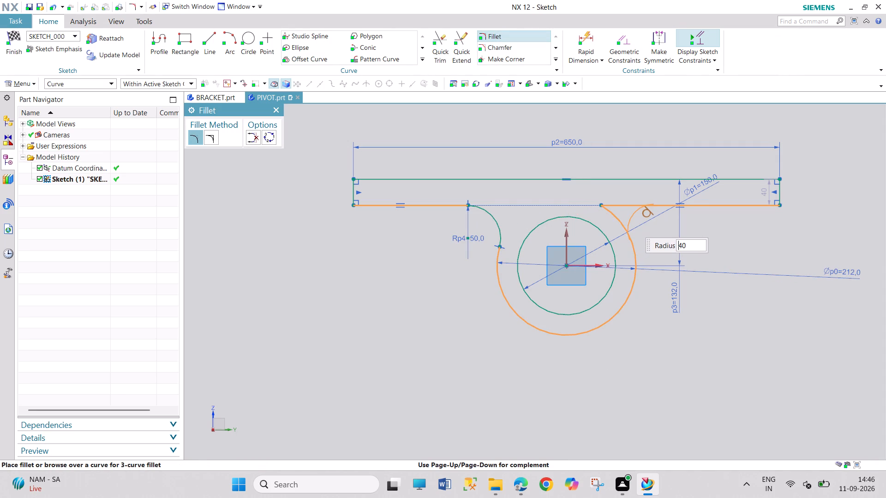
text(50)
key(Return)
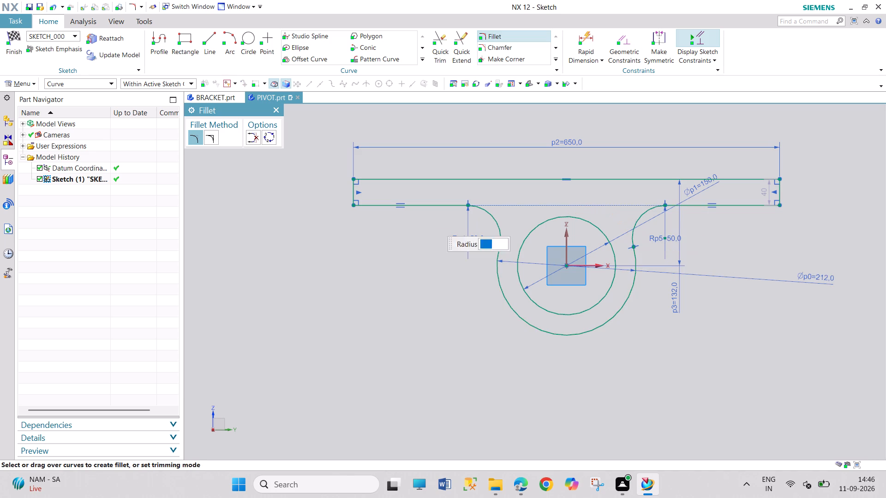
click(279, 108)
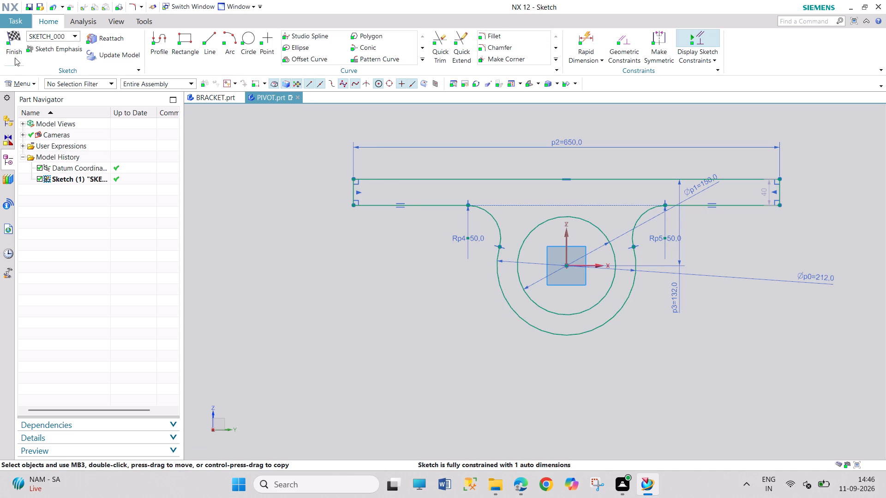
Finish the pivot profile sketch and return to the modelling environment.
click(15, 49)
scroll(633, 234, down, 6)
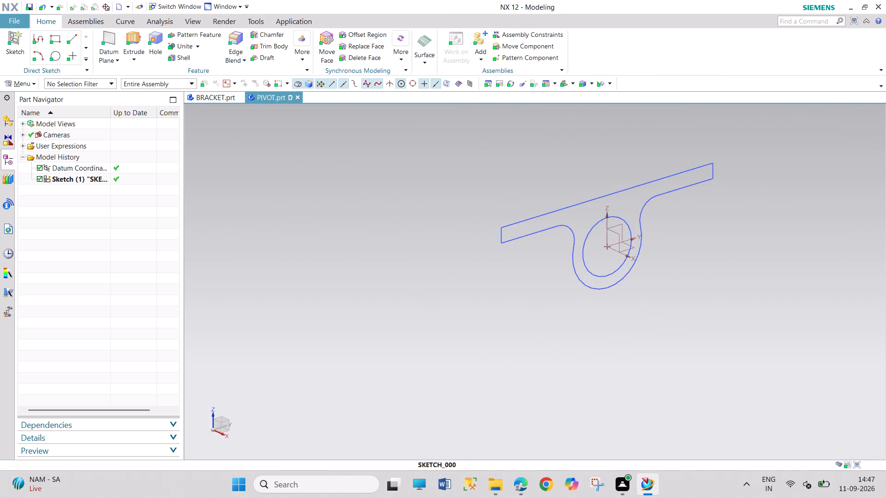
Extrude the pivot profile symmetrically about its sketch plane with a distance of 250/2 mm.
scroll(823, 218, down, 2)
scroll(852, 190, up, 2)
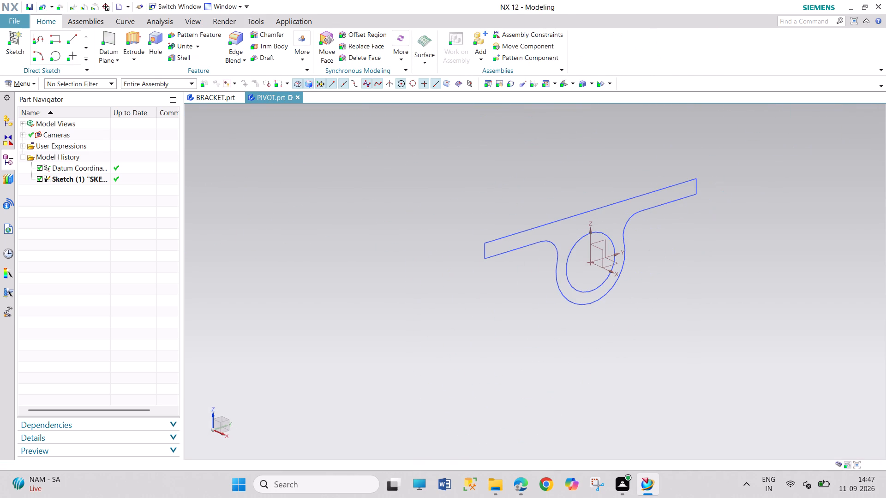
click(132, 41)
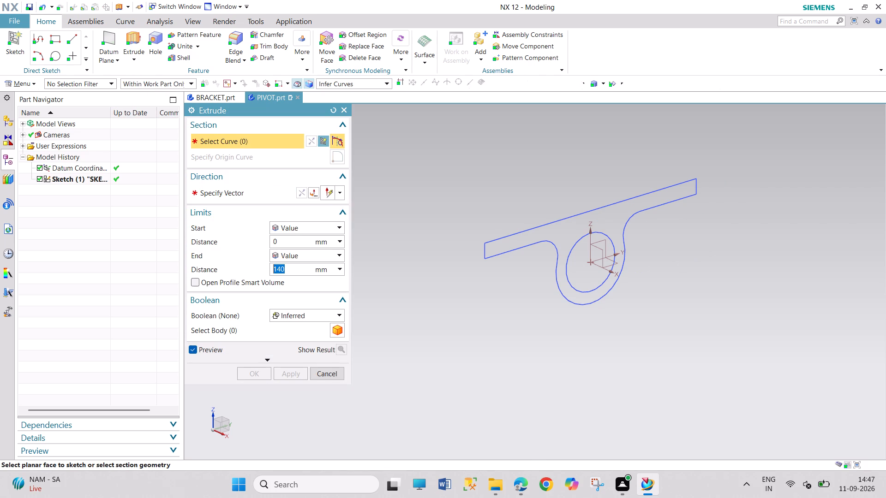
click(481, 248)
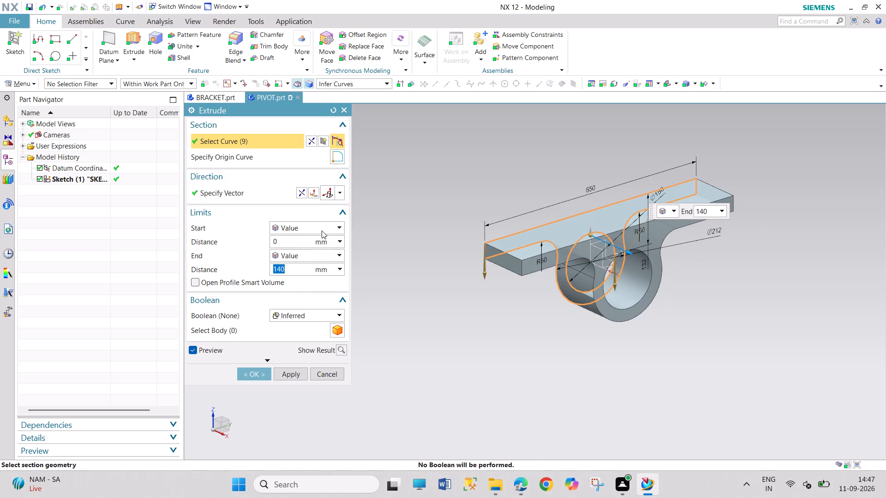
click(322, 231)
click(317, 249)
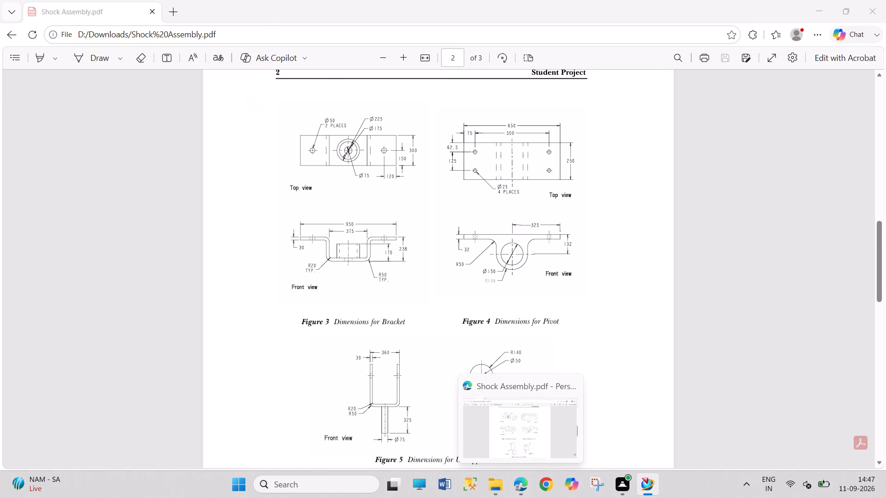
text(250/2)
key(Return)
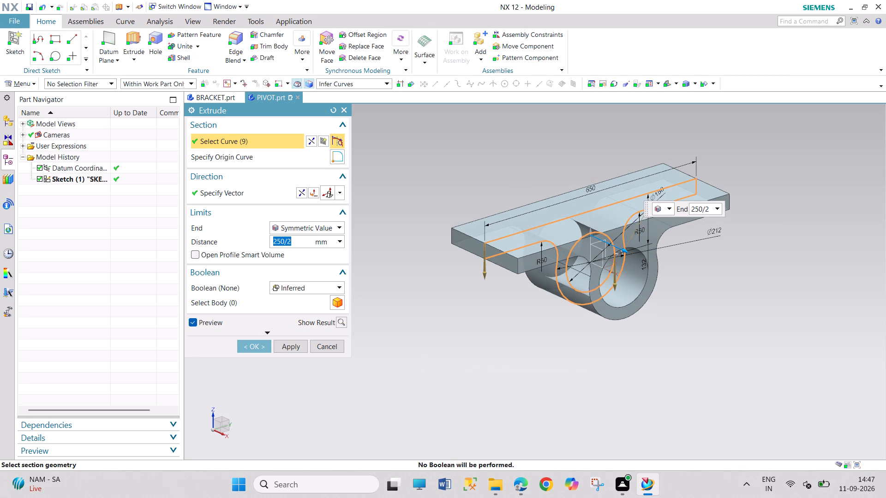
click(257, 350)
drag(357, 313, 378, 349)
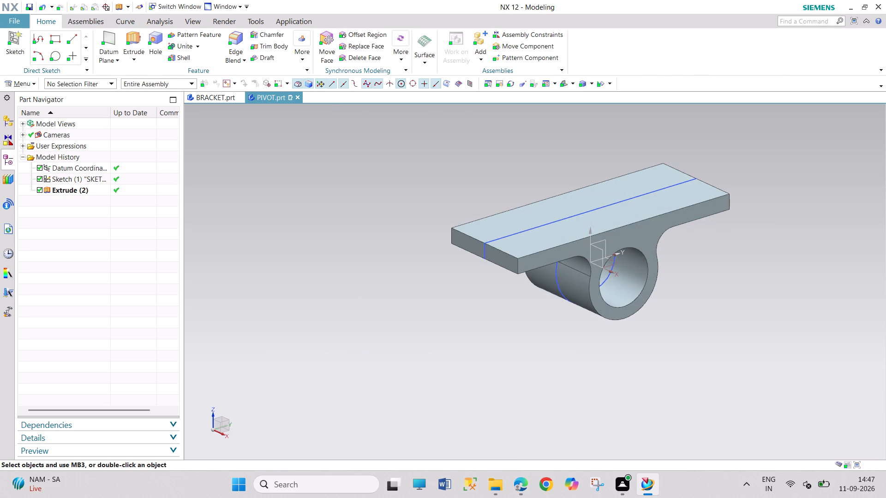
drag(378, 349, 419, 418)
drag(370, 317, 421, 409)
Create a new sketch on the top face of the pivot's flange plate.
click(36, 85)
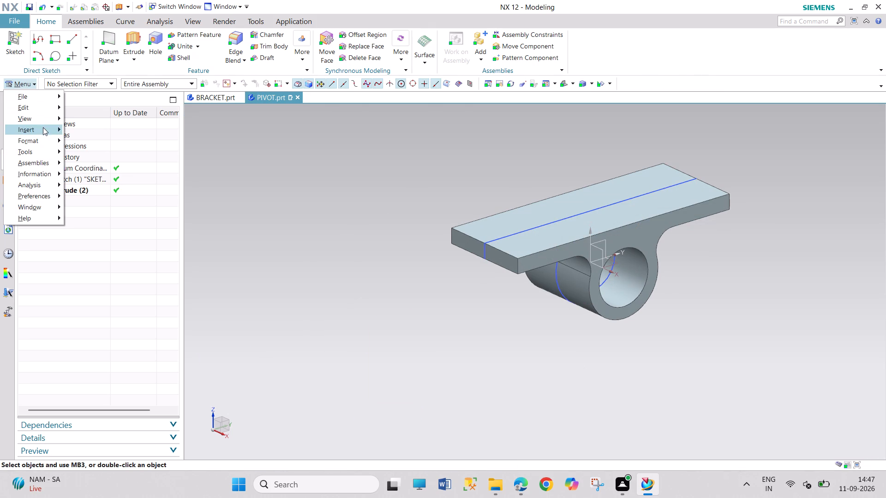
click(43, 132)
click(114, 145)
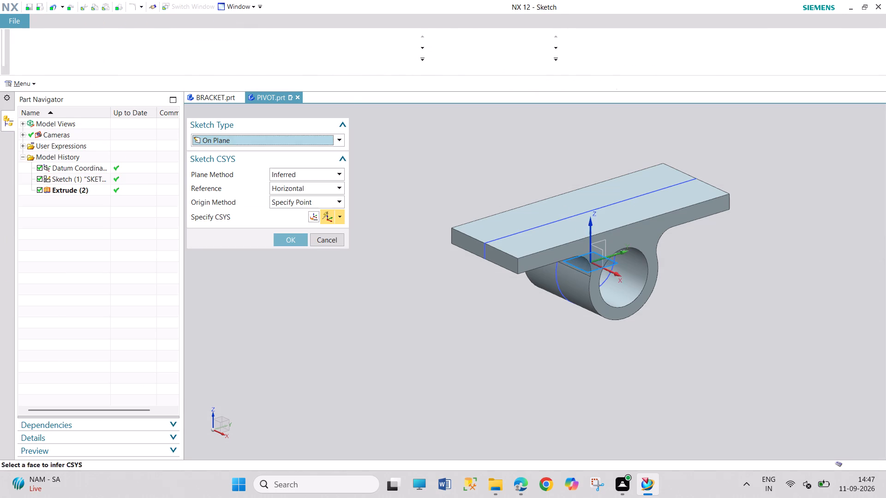
click(599, 218)
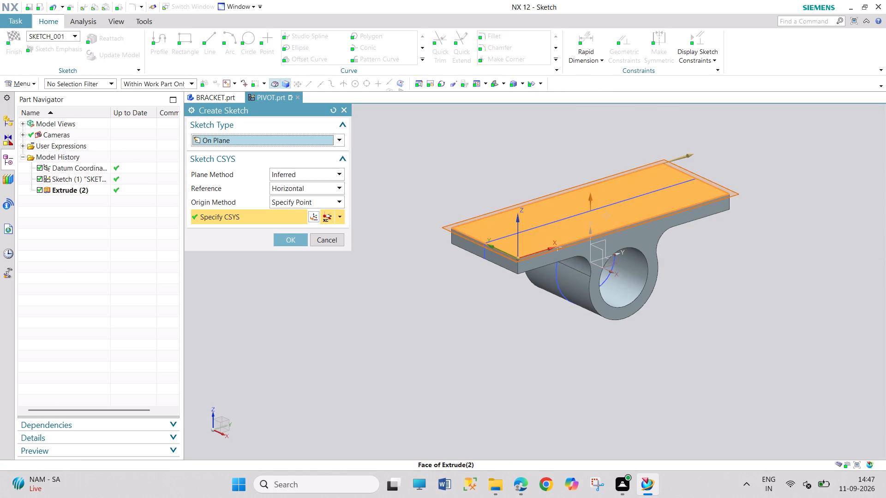
click(295, 237)
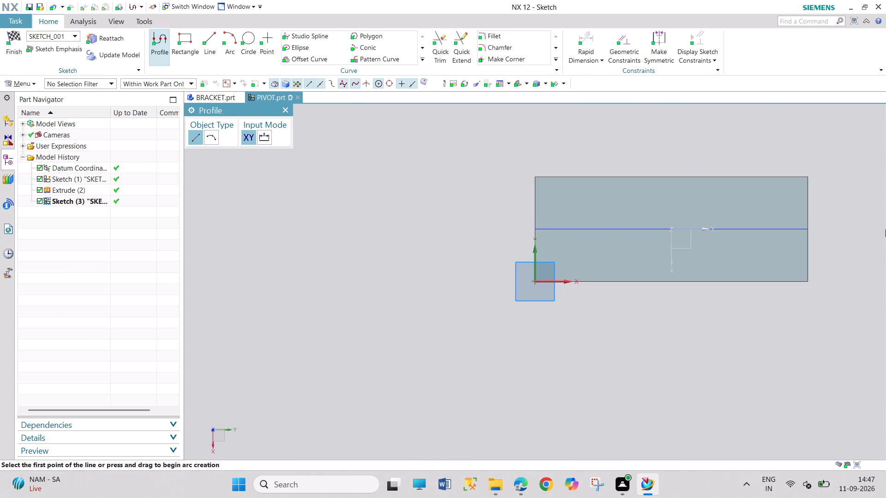
Sketch four 25 mm diameter circles on the flange face in two aligned rows, one pair near each end.
scroll(884, 228, up, 4)
scroll(841, 208, down, 4)
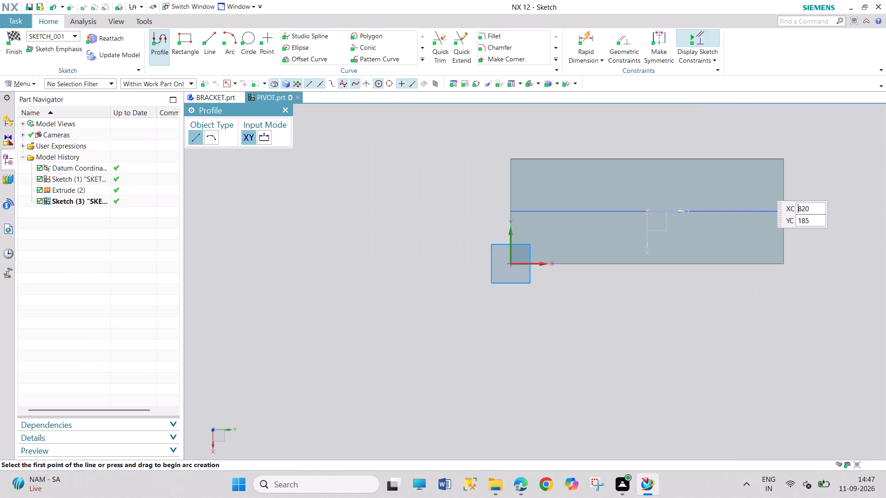
scroll(855, 185, up, 2)
scroll(654, 118, down, 3)
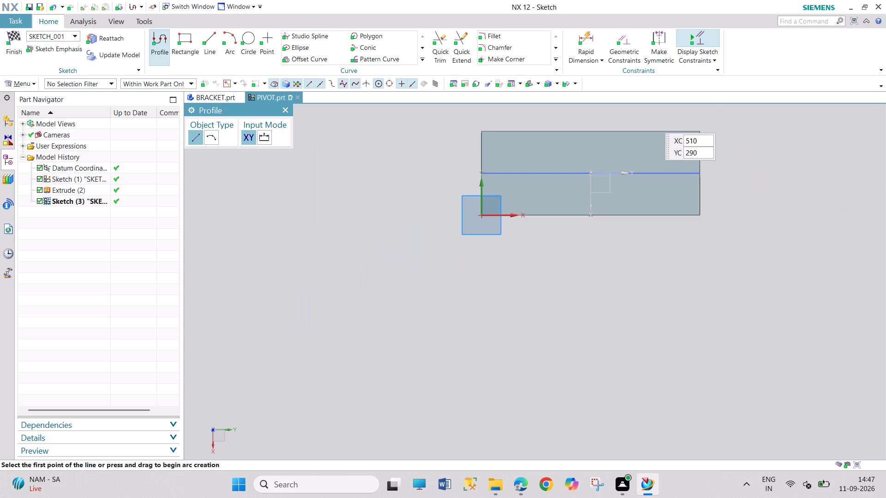
scroll(637, 296, up, 1)
scroll(637, 296, down, 3)
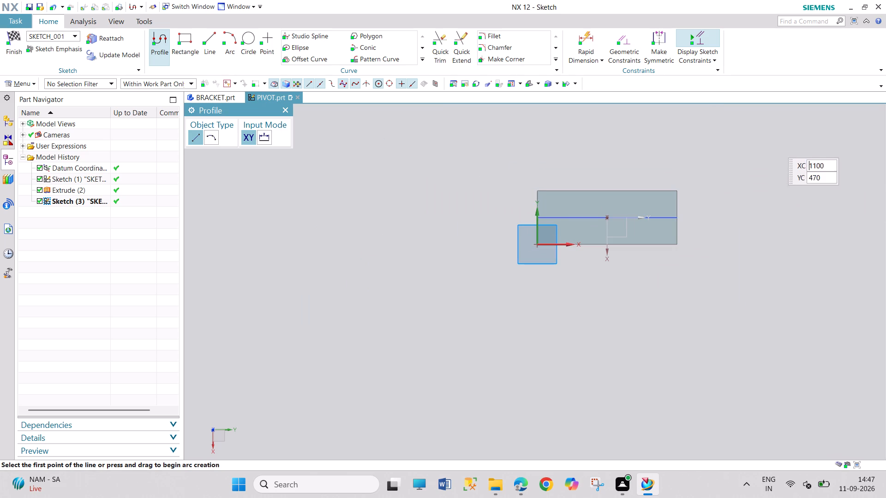
scroll(764, 141, up, 1)
scroll(557, 188, up, 2)
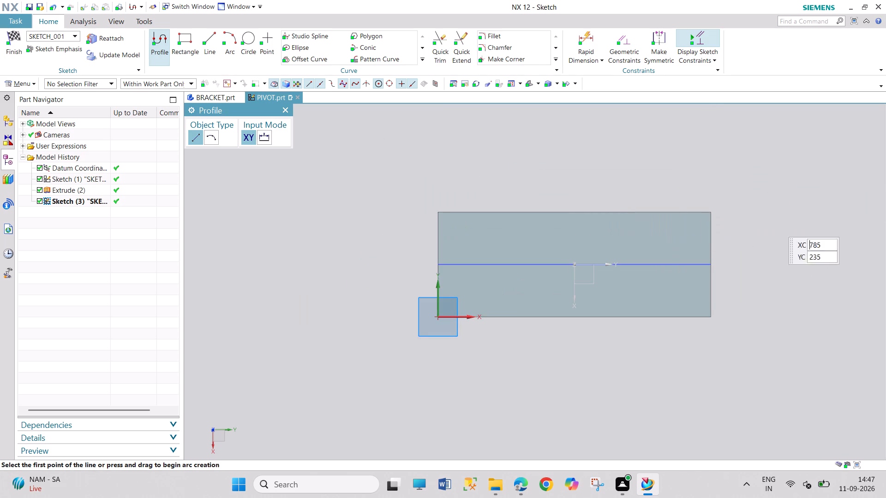
scroll(831, 243, up, 1)
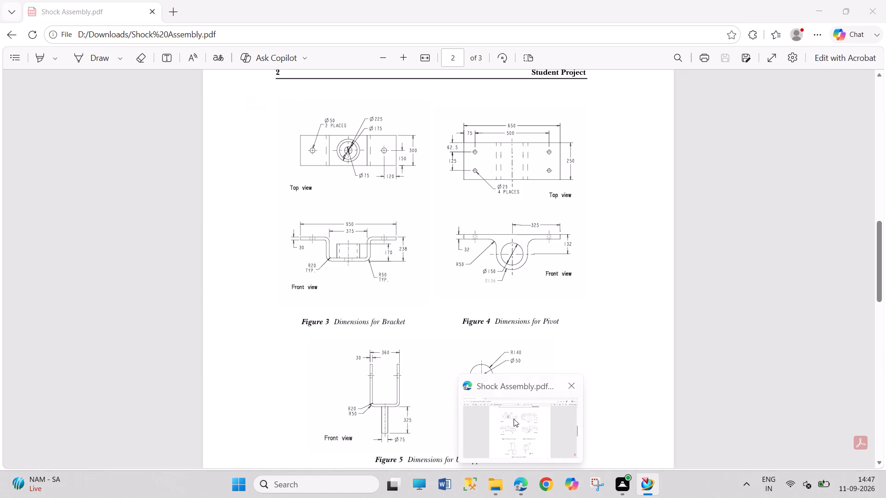
click(252, 40)
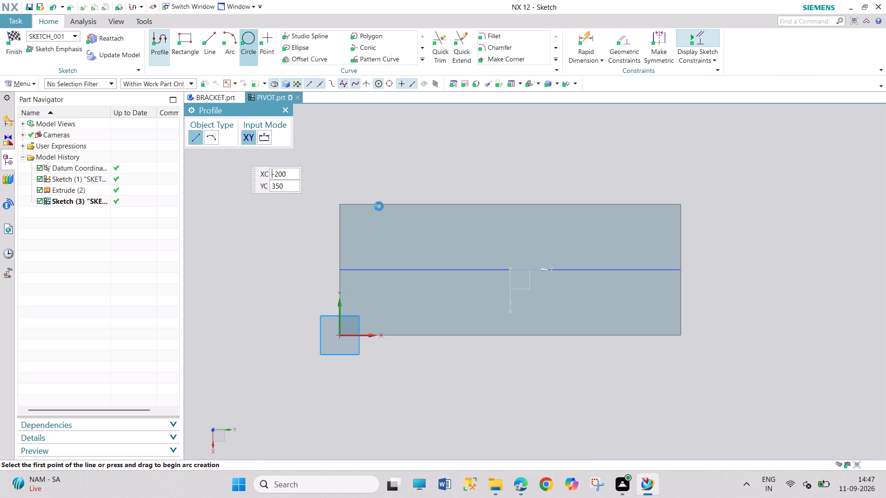
click(394, 238)
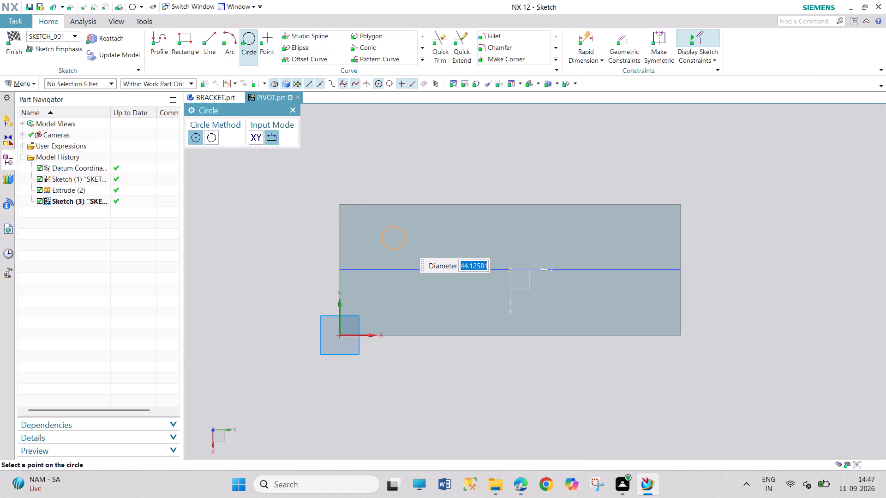
text(25)
key(Return)
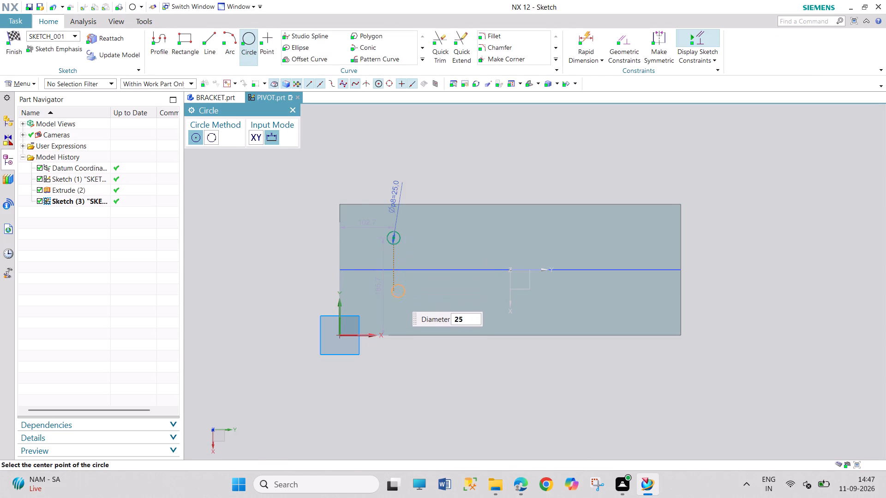
click(395, 310)
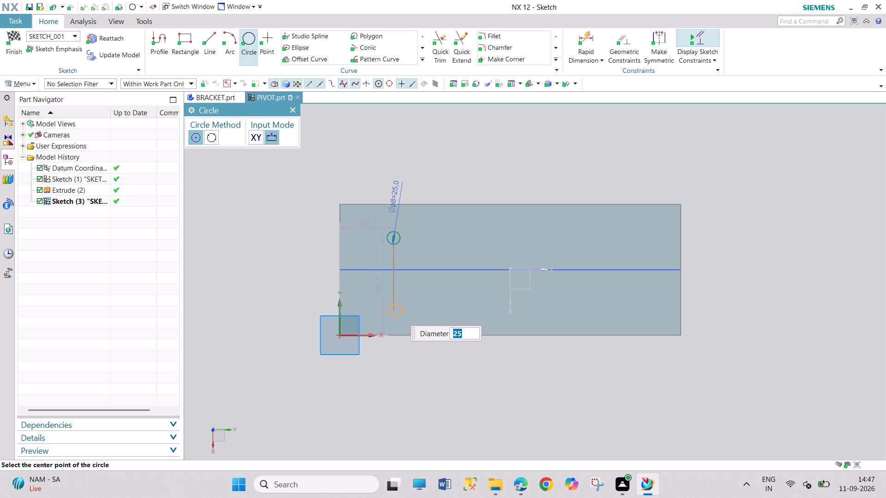
click(644, 237)
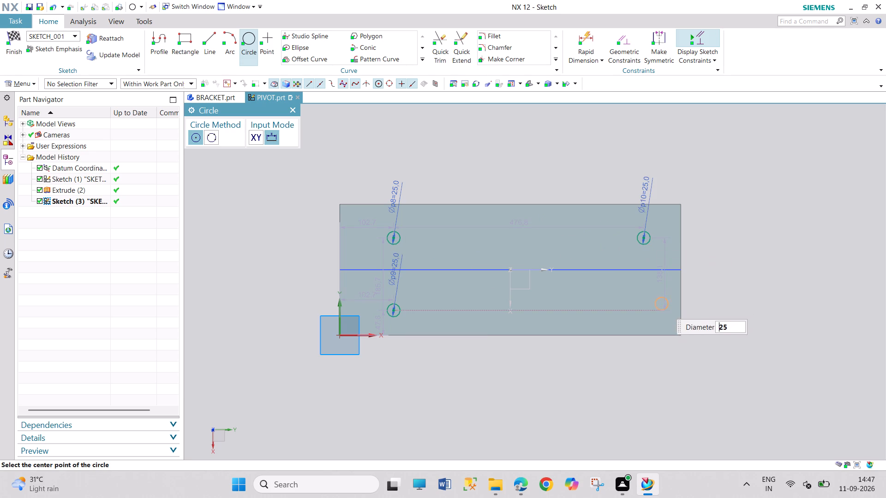
click(644, 310)
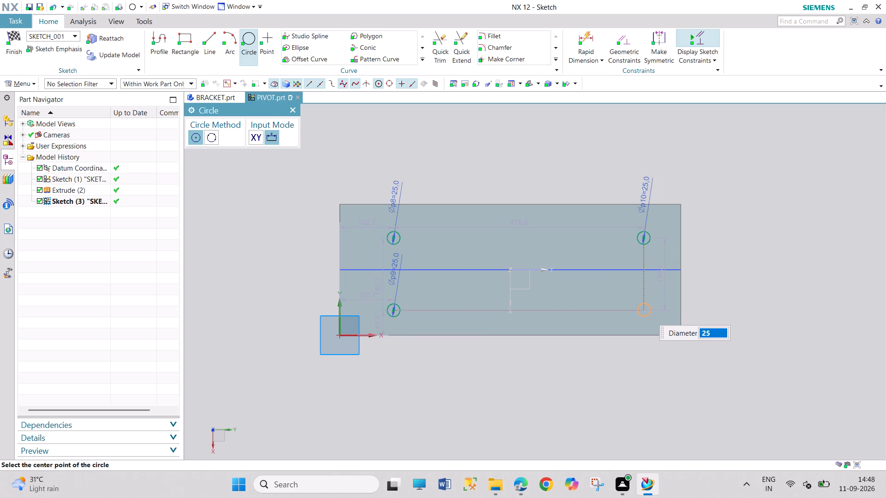
click(293, 117)
click(292, 114)
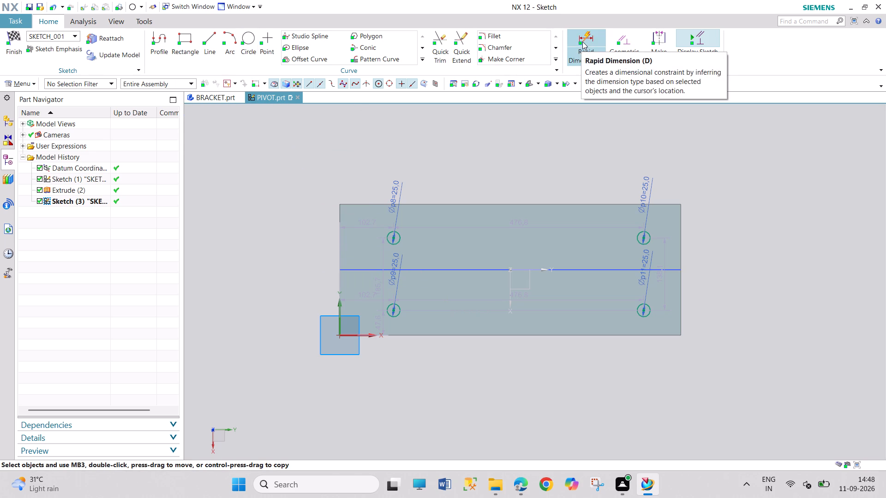
Make the upper circle pair and the lower circle pair each symmetric about the datum X axis across the plate's middle.
click(652, 40)
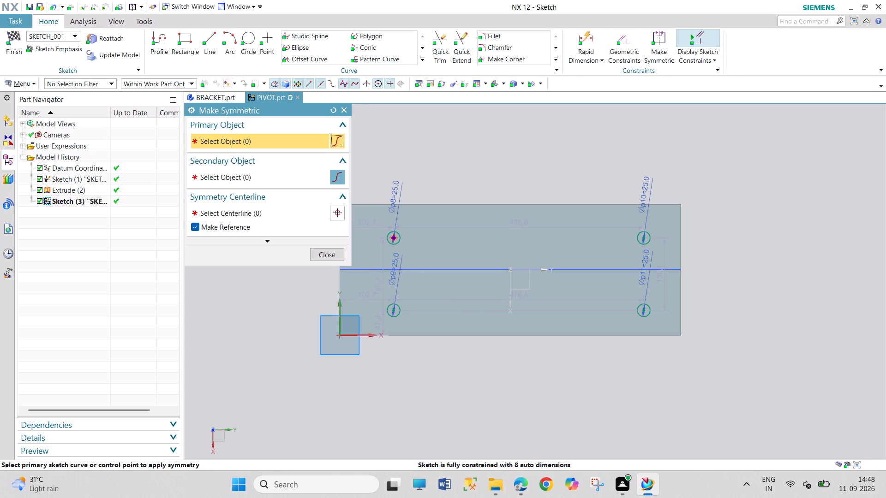
click(395, 240)
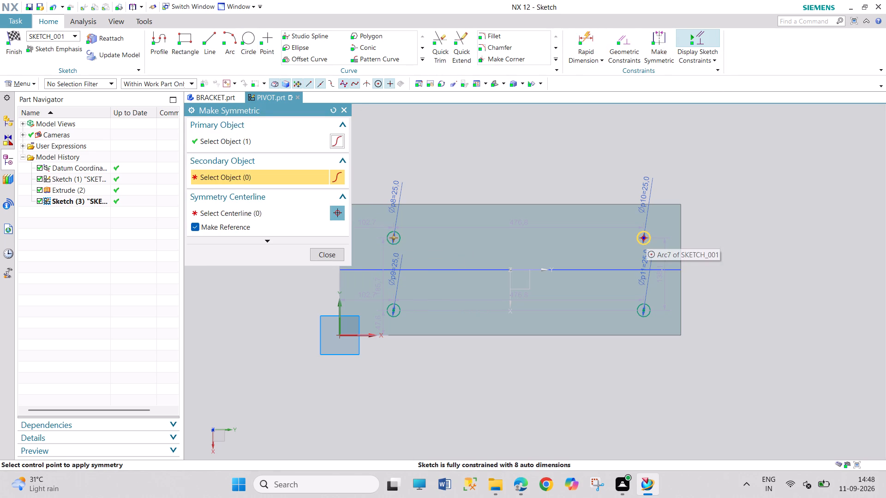
click(643, 238)
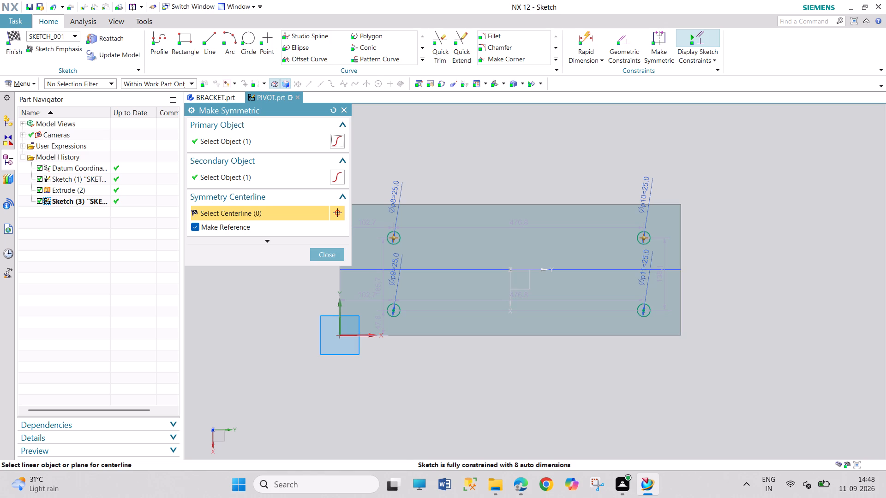
click(510, 305)
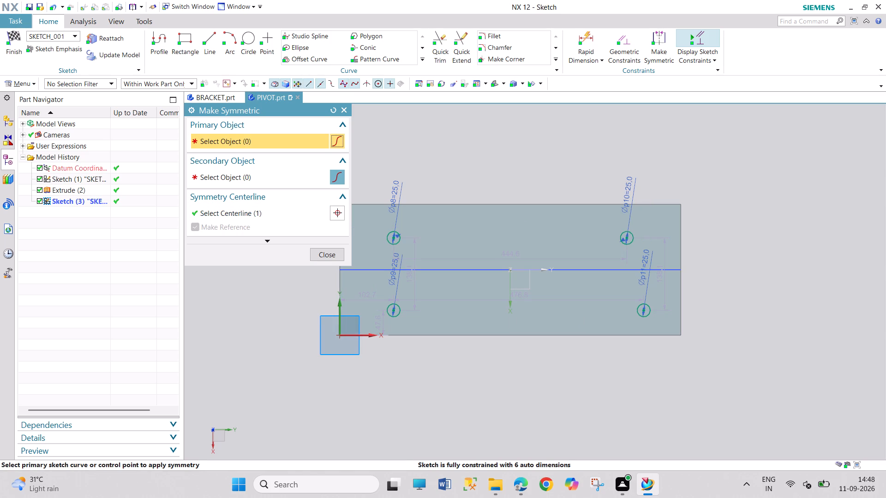
click(393, 310)
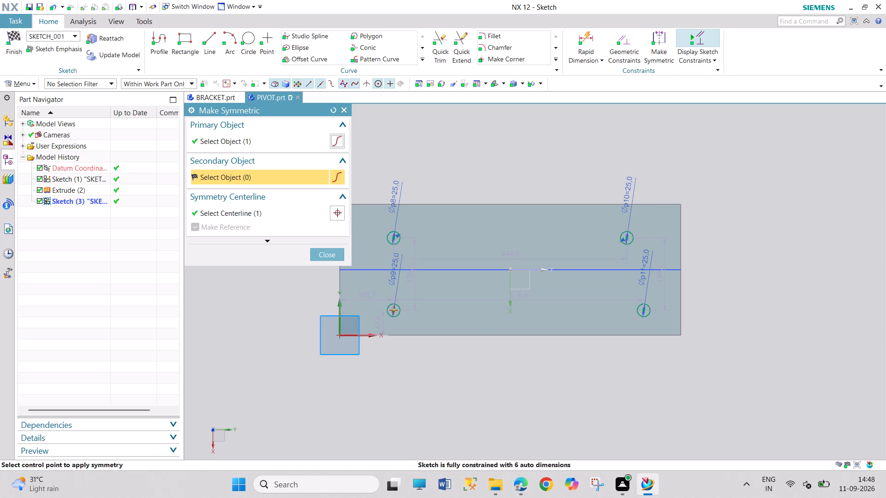
click(643, 310)
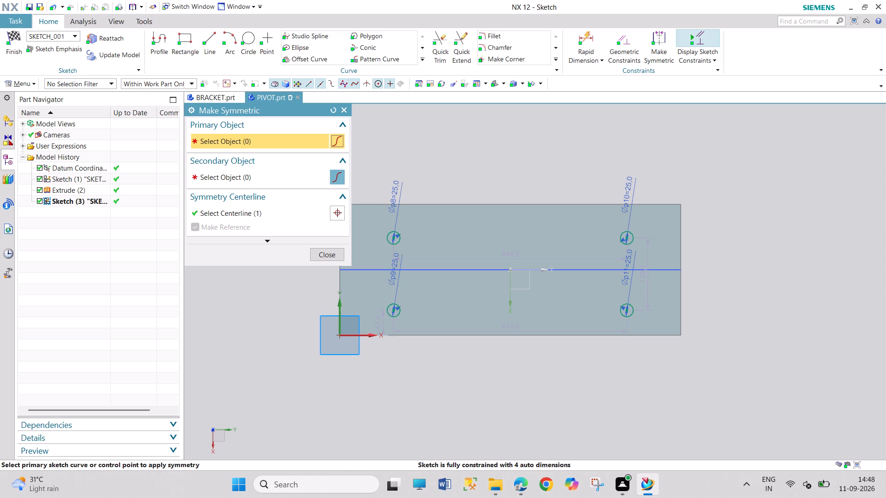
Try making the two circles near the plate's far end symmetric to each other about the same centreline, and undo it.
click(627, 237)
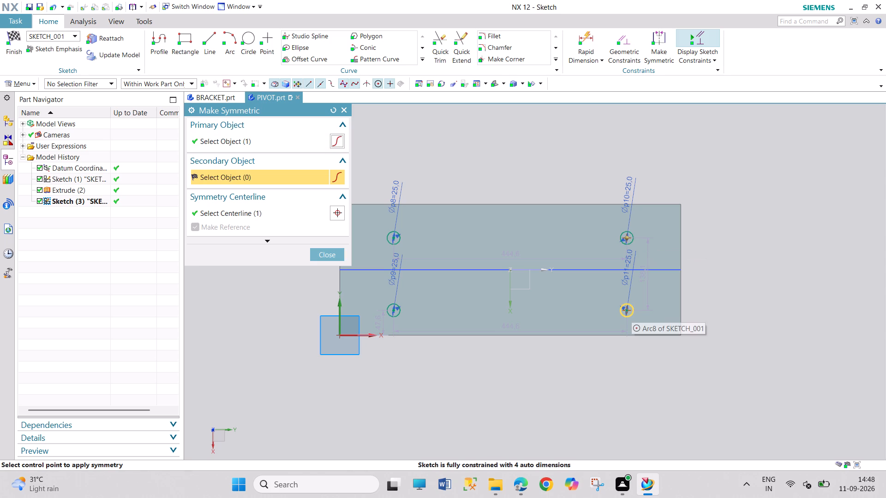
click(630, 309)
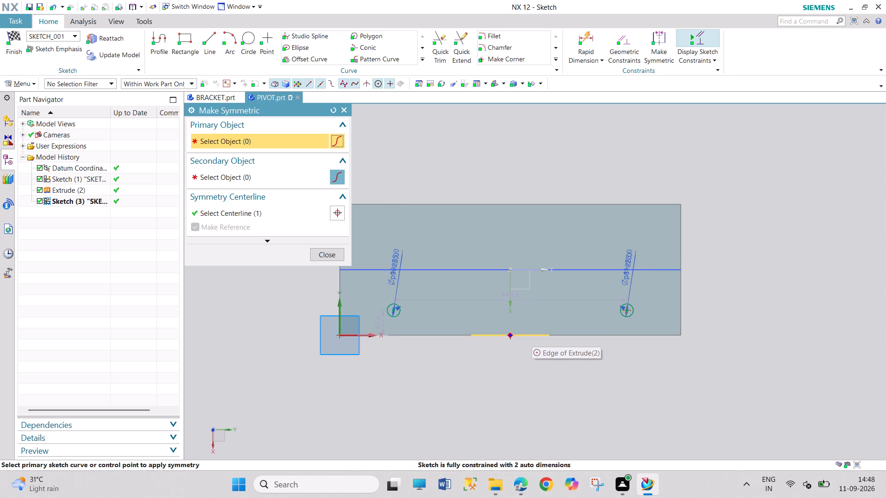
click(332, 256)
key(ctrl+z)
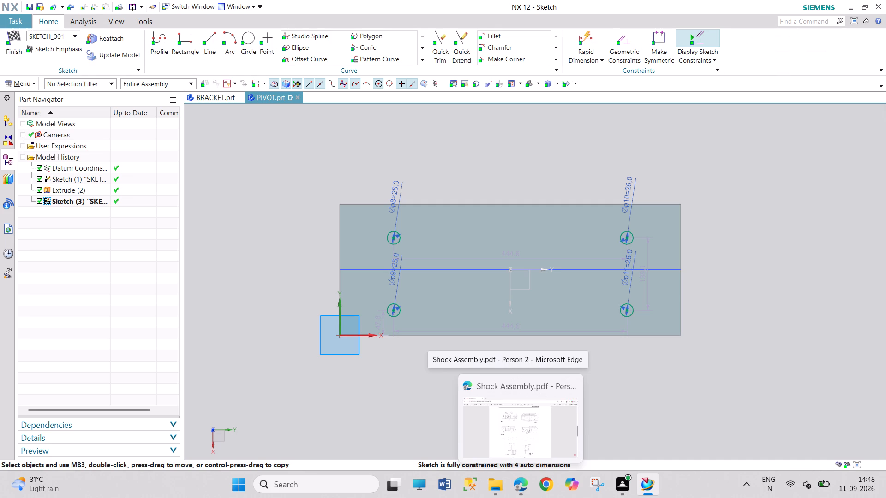
Move the two horizontal hole-spacing dimensions clear of the plate, one above it and one below it.
drag(508, 258, 518, 130)
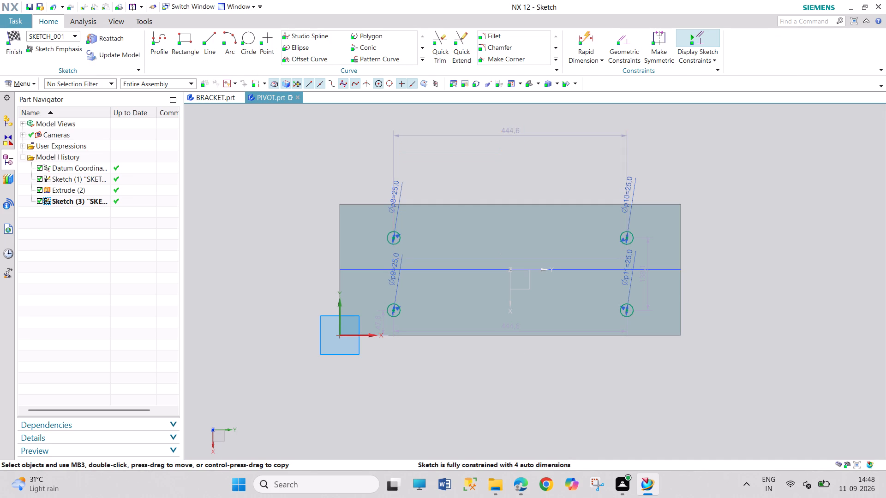
drag(513, 330, 516, 373)
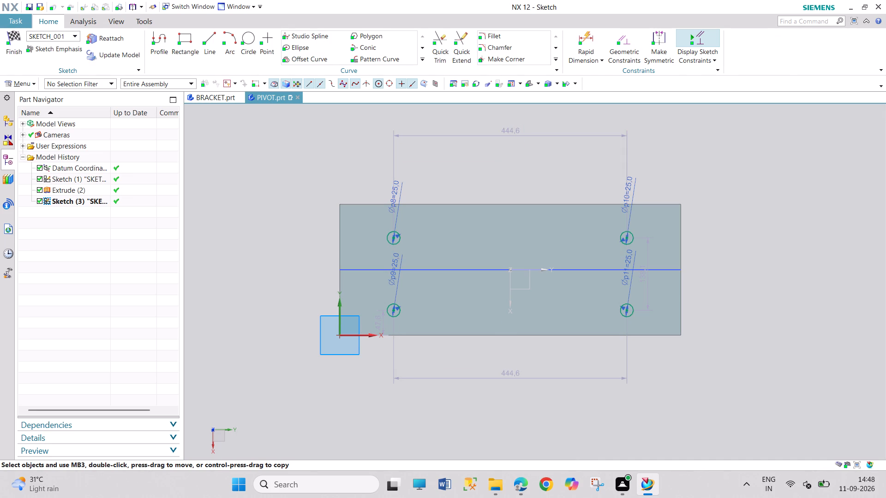
Dimension the upper circle near the plate's origin end 62.5 mm from the plate's upper long edge.
click(589, 34)
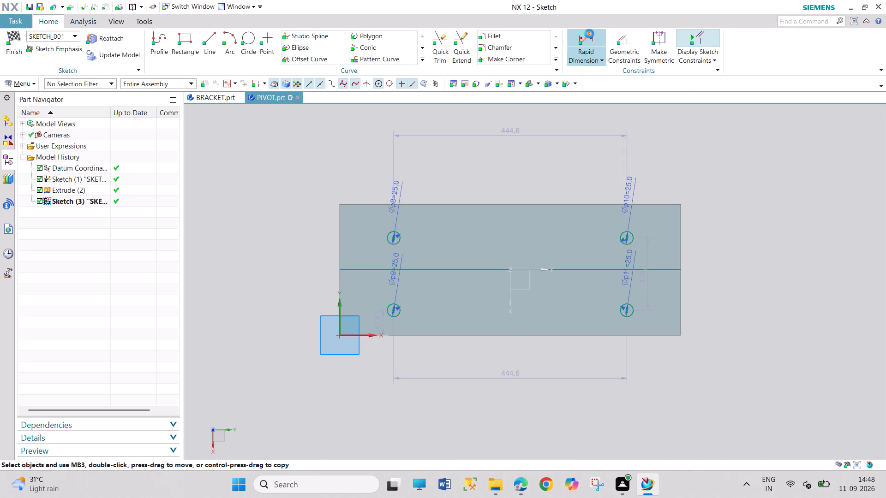
scroll(473, 268, down, 3)
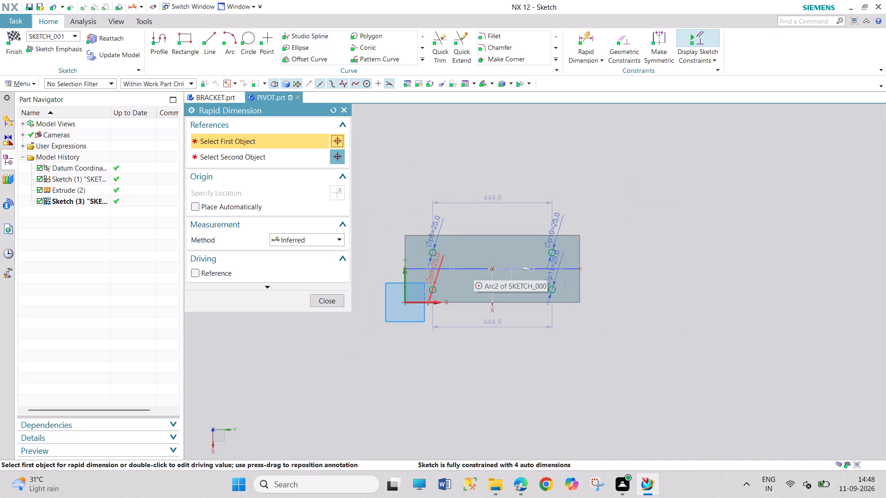
scroll(433, 265, up, 2)
click(431, 247)
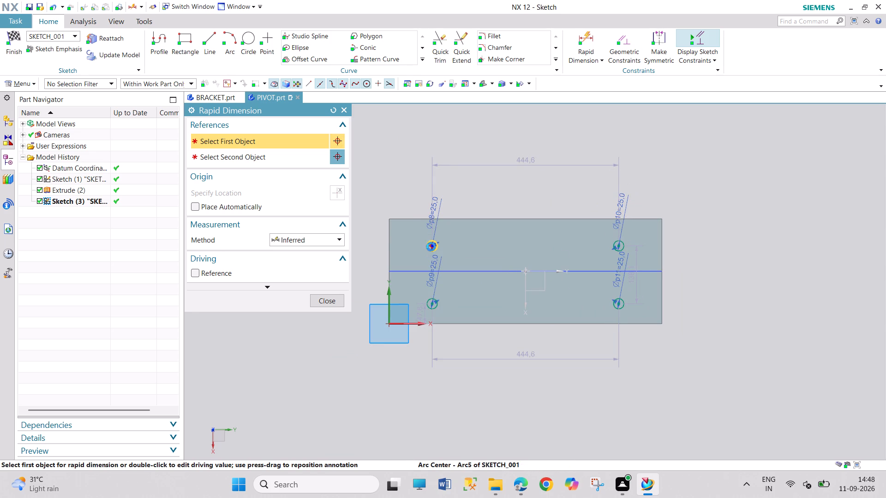
click(409, 219)
click(411, 166)
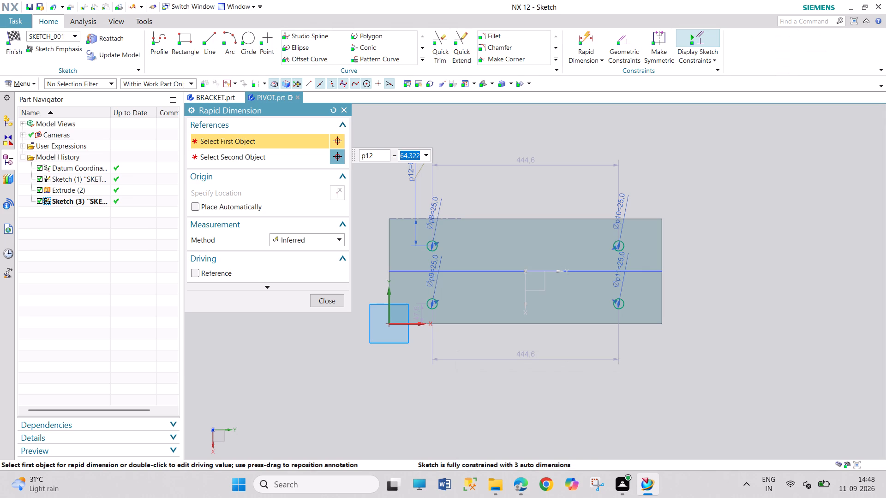
text(62.5)
key(Return)
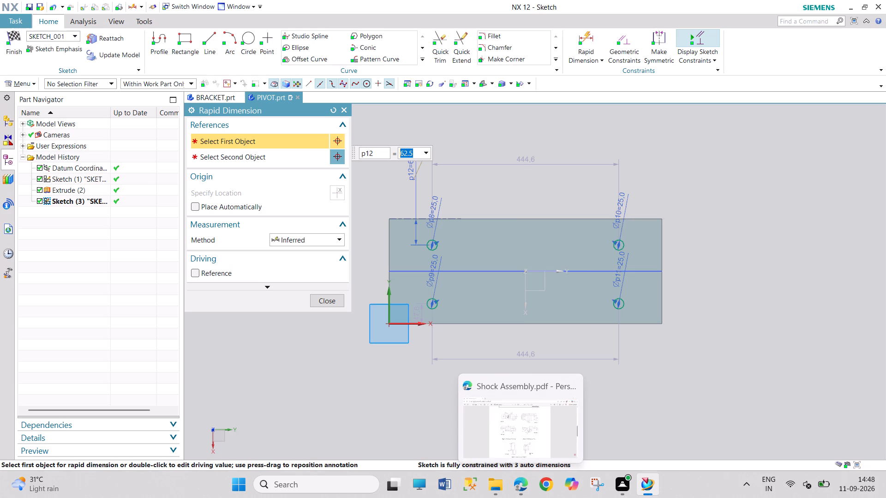
Dimension the vertical spacing between the two circle centres near the plate's origin end as 125 mm.
click(434, 243)
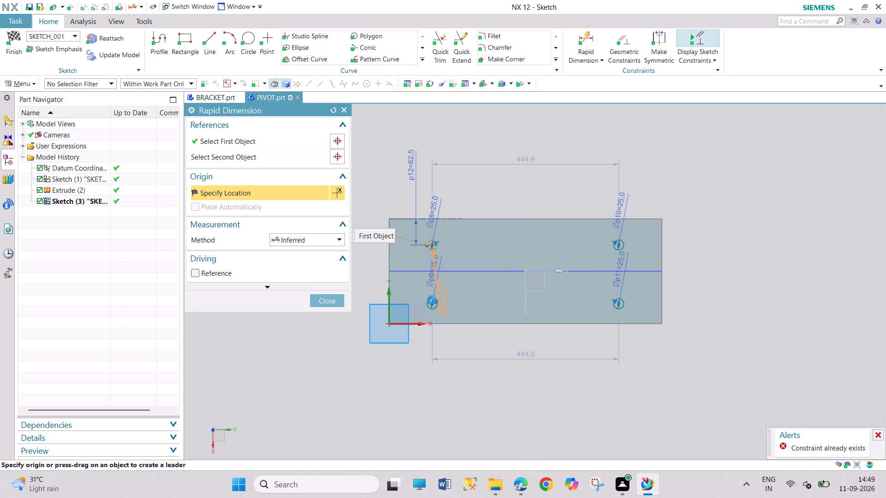
click(432, 303)
click(370, 280)
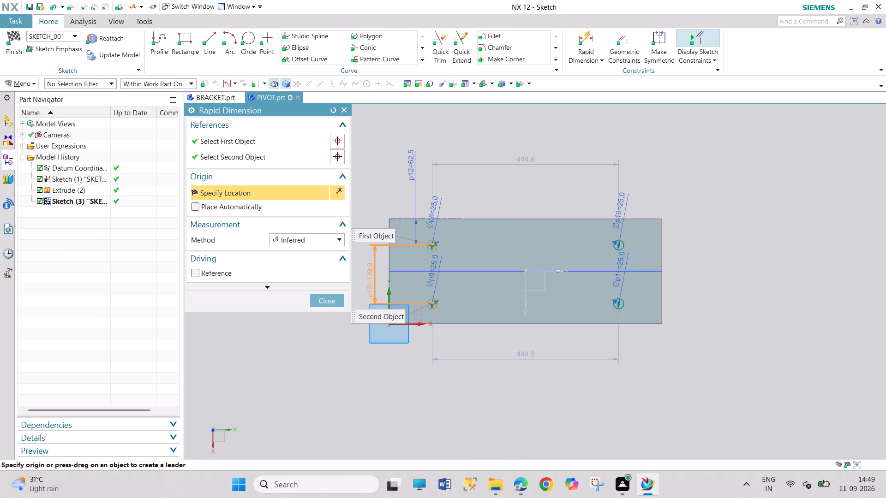
text(125)
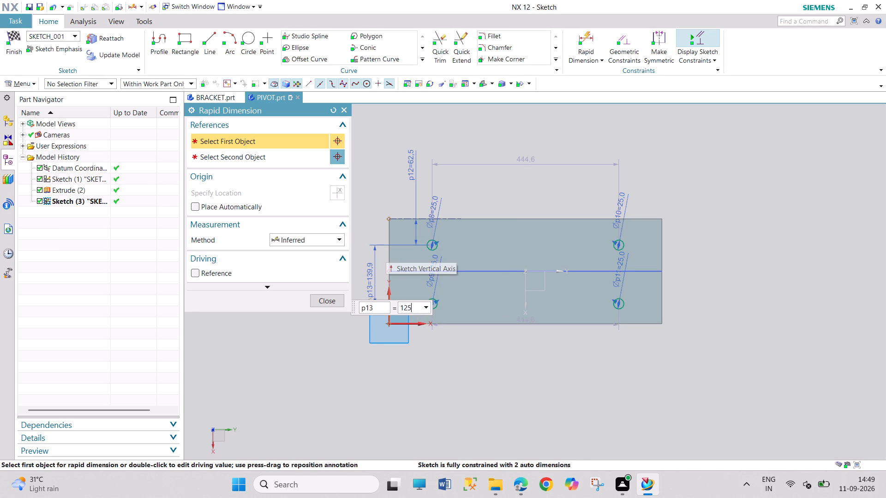
key(Return)
click(327, 301)
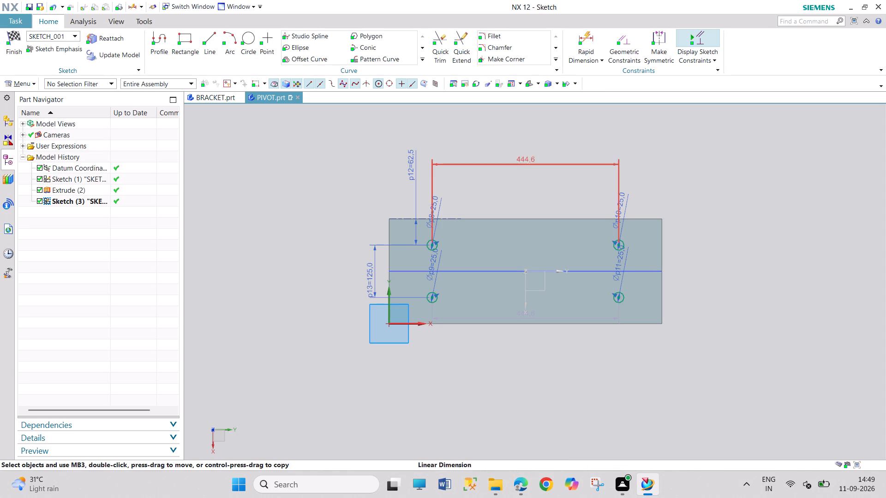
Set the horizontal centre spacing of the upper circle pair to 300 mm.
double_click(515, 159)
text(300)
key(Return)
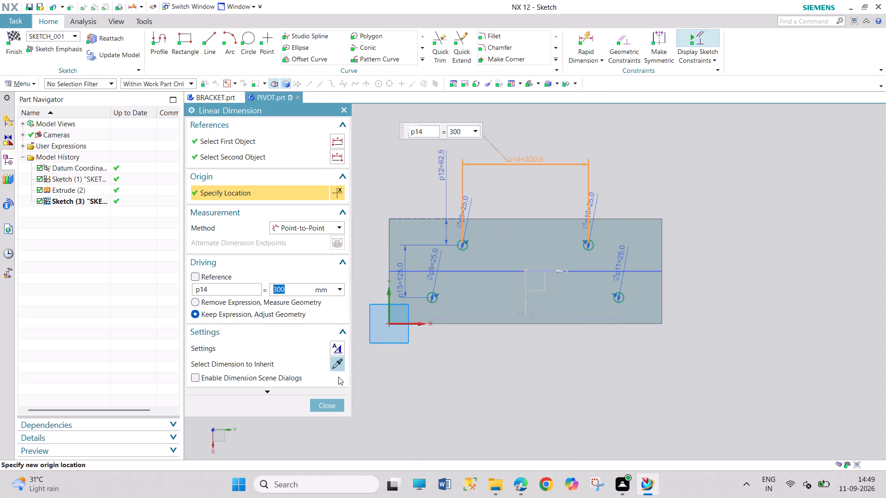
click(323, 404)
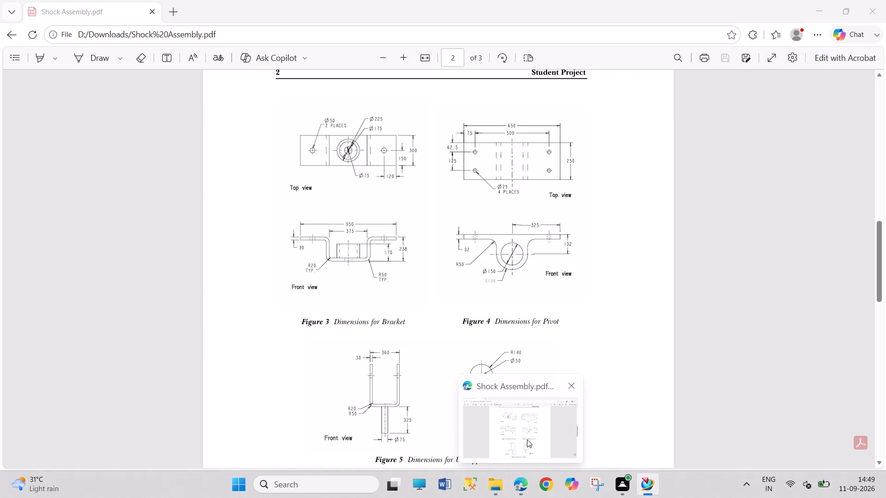
Set the horizontal centre spacing of the upper circle pair to 500 mm.
double_click(534, 161)
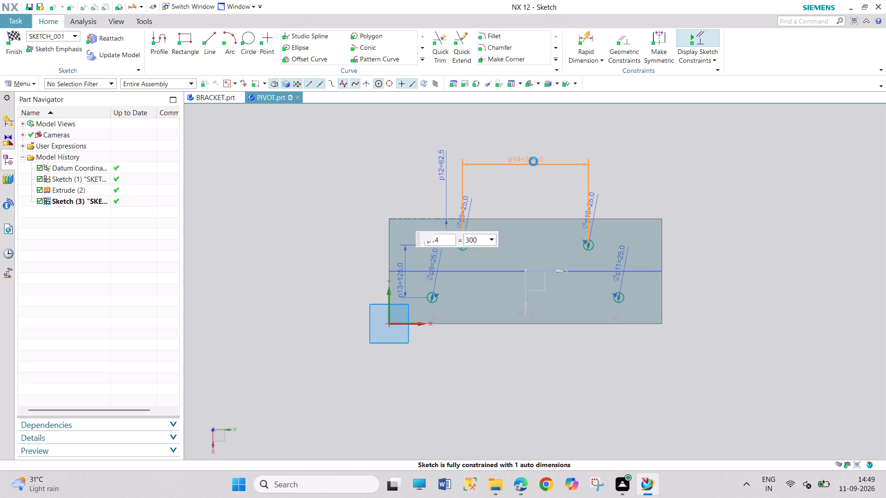
text(500)
key(Return)
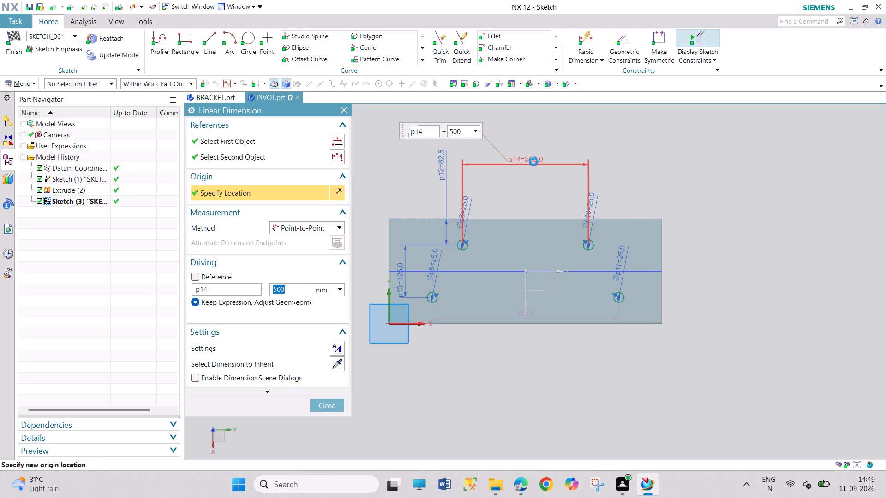
click(334, 408)
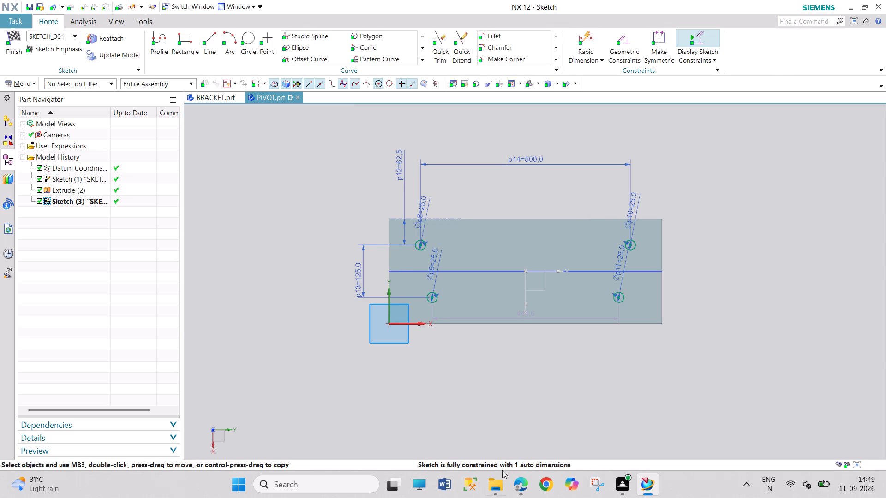
Apply vertical alignment constraints between the upper and lower circle centres at each end of the plate, and finish the sketch.
click(592, 39)
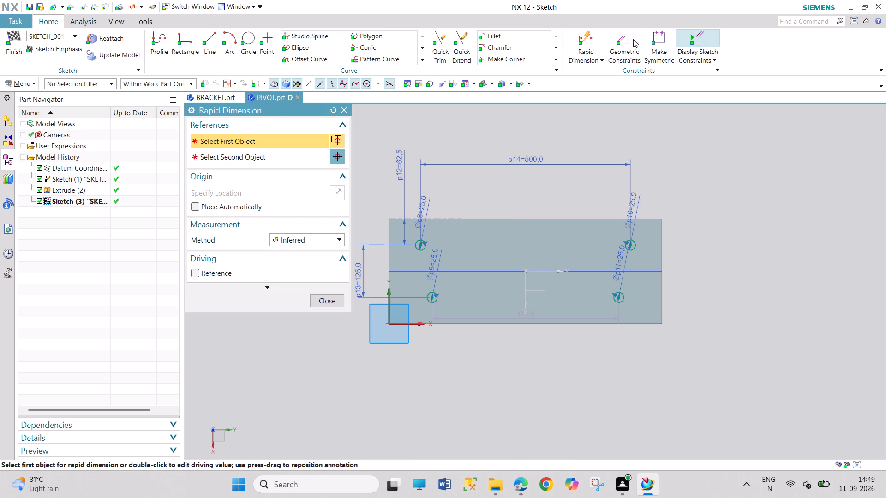
click(629, 39)
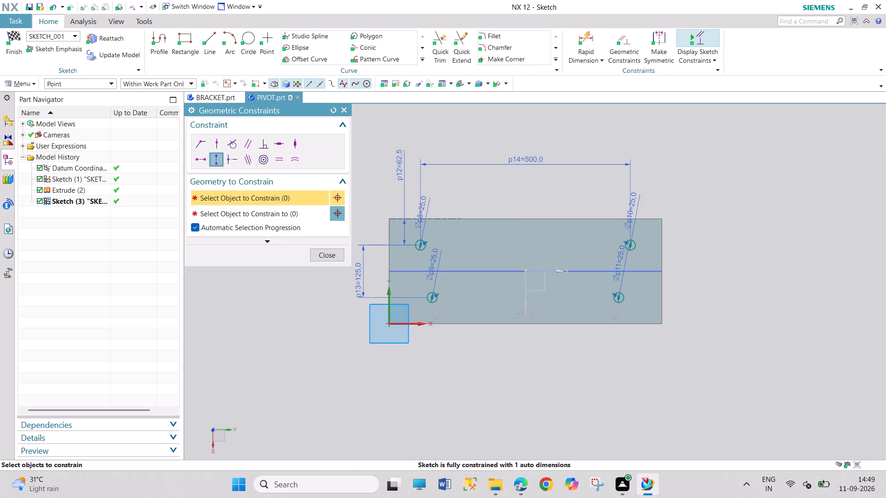
click(421, 244)
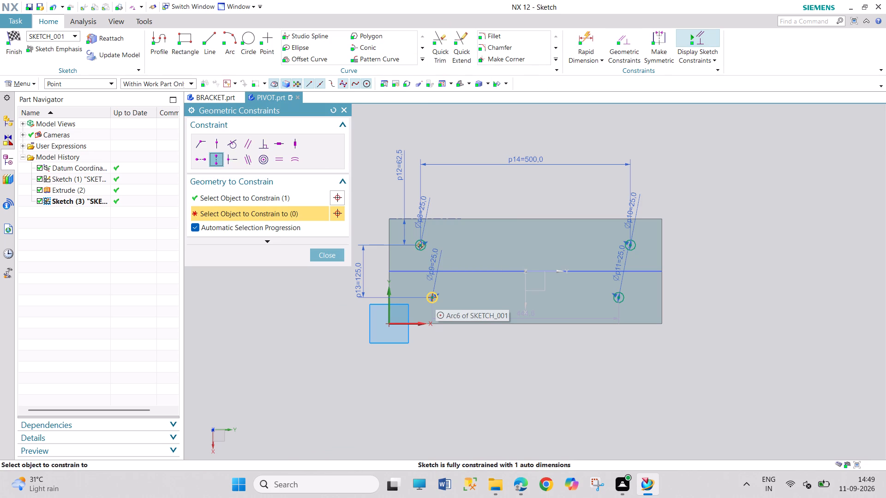
click(432, 297)
click(630, 244)
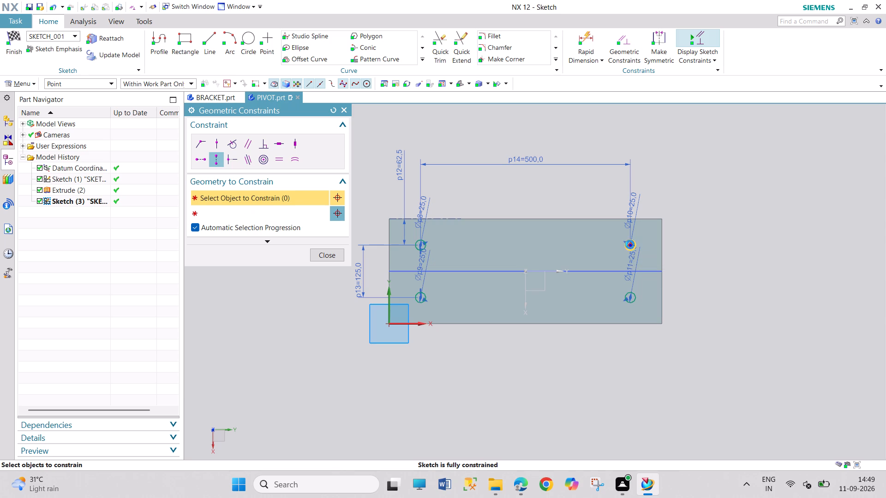
click(631, 298)
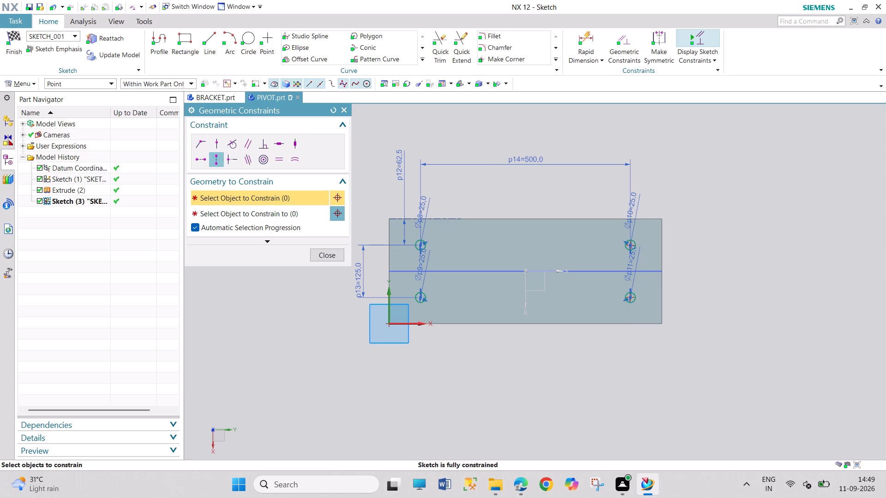
click(335, 257)
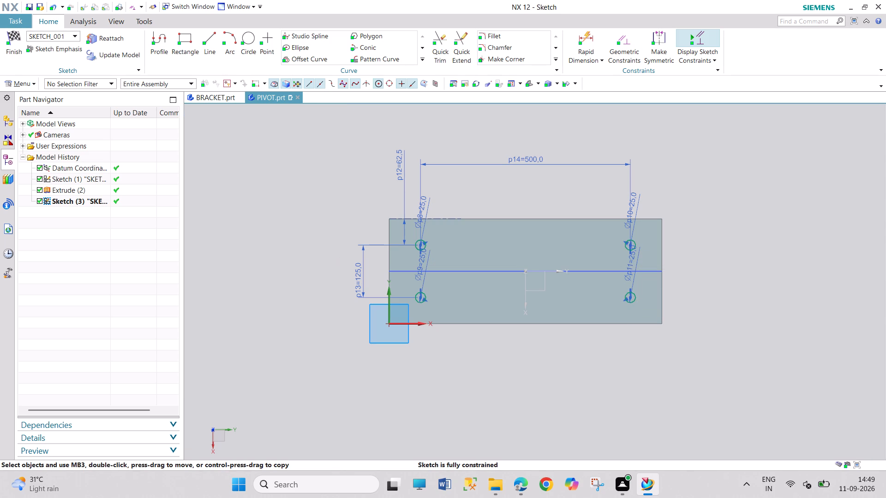
drag(334, 229, 351, 325)
drag(323, 212, 336, 314)
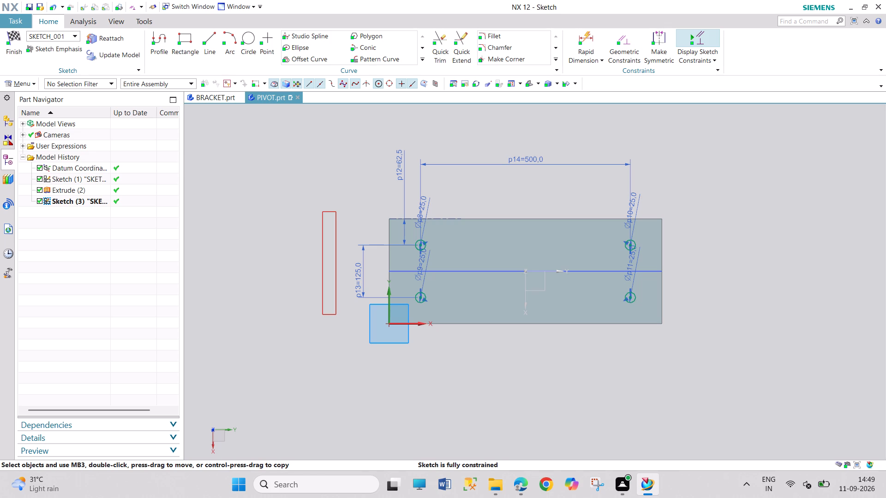
click(9, 51)
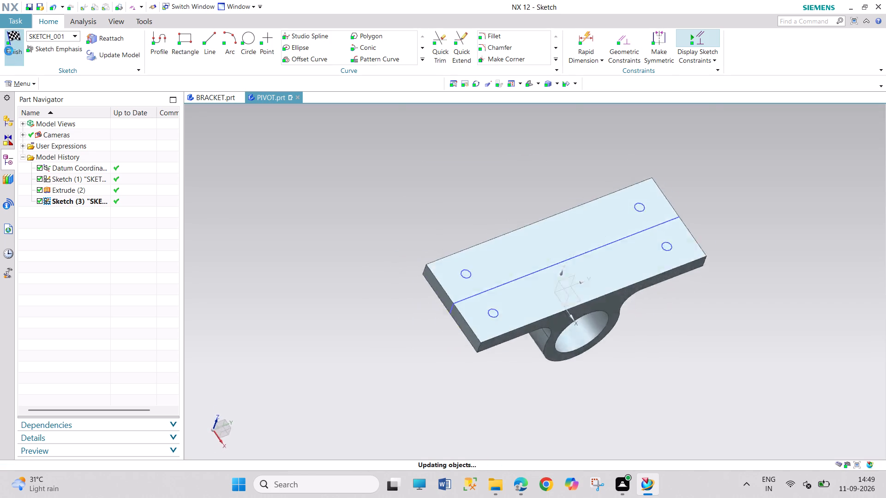
Extrude the four circles 125 mm in the reversed direction, down through the flange, subtracting them from the pivot body.
click(135, 38)
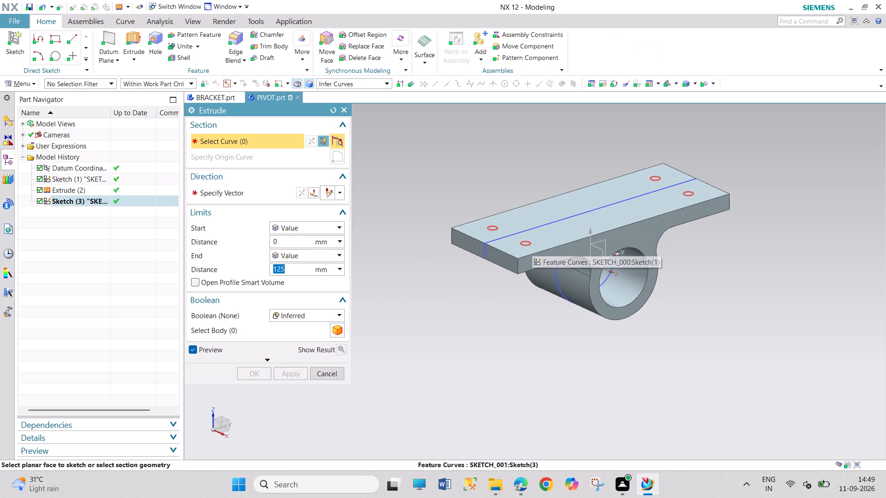
click(530, 242)
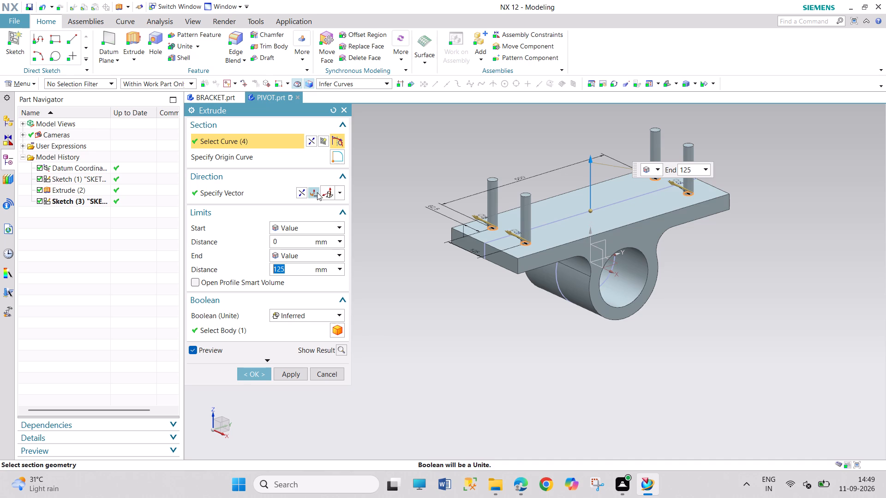
click(302, 193)
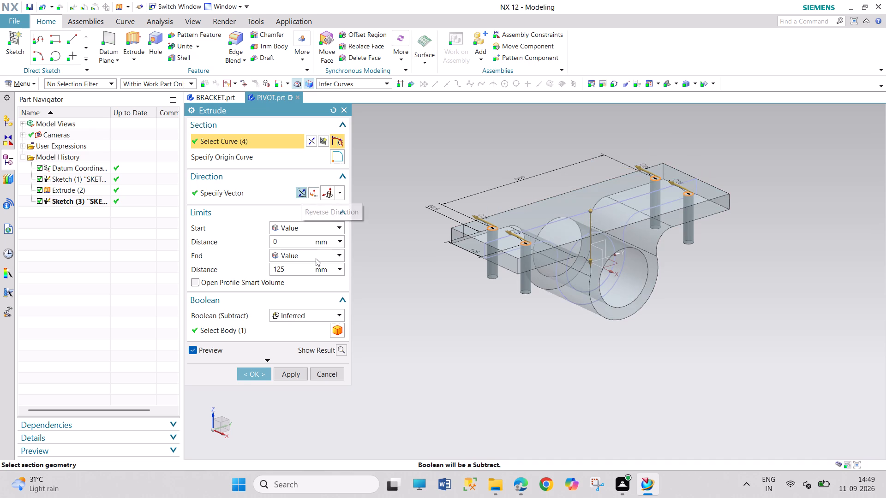
click(262, 370)
drag(370, 273, 397, 342)
drag(368, 269, 400, 322)
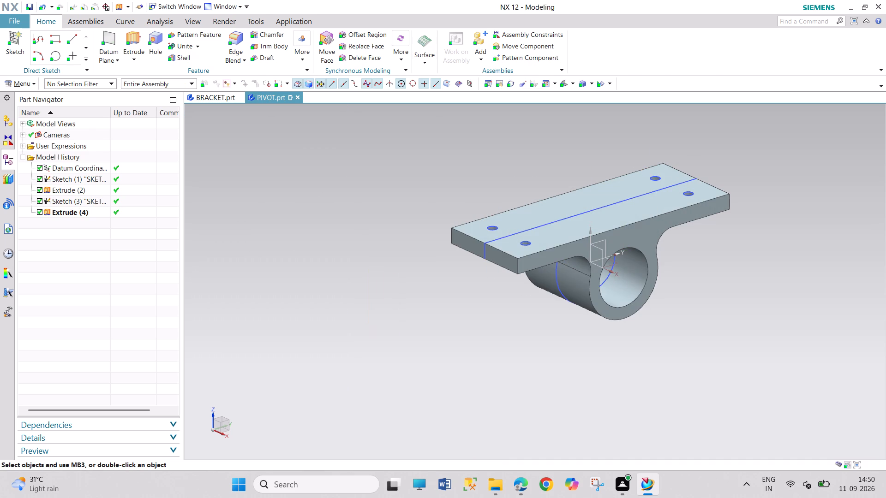
Save the pivot part.
key(ctrl+s)
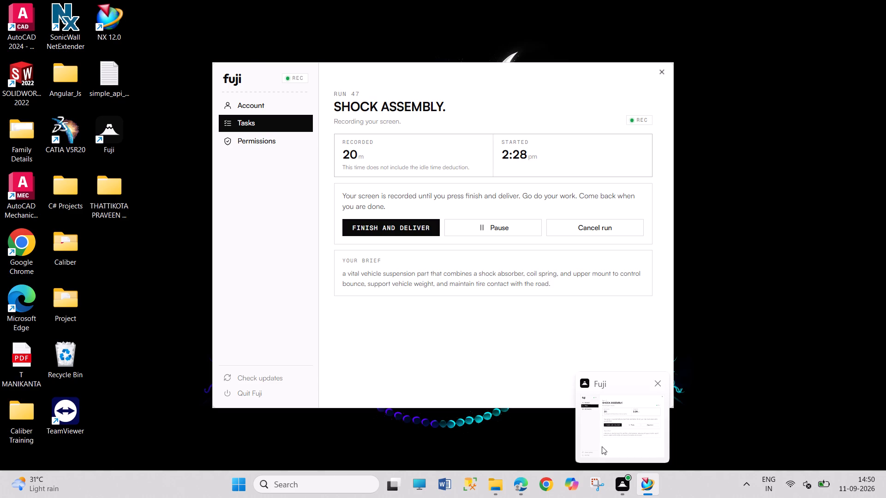
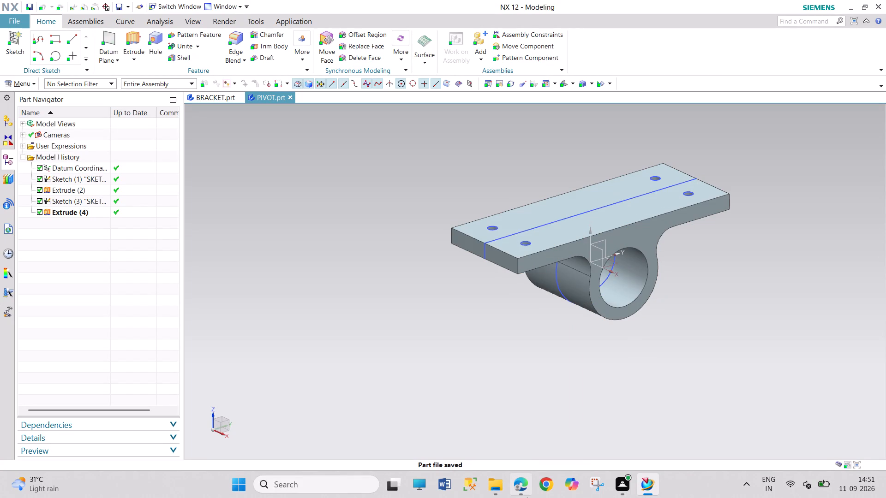
Check the U-Support figure in the Shock Assembly PDF and create a new millimetre Model part named U-SUPPORT in NX.
click(518, 437)
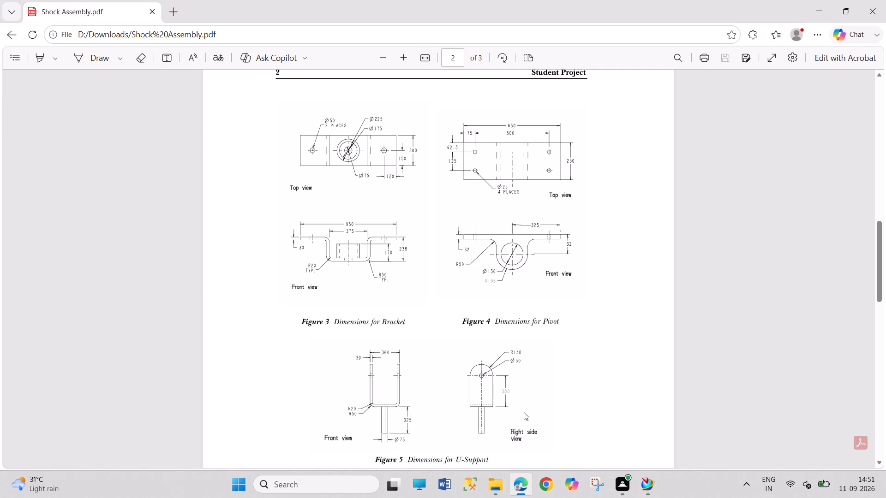
scroll(524, 409, down, 12)
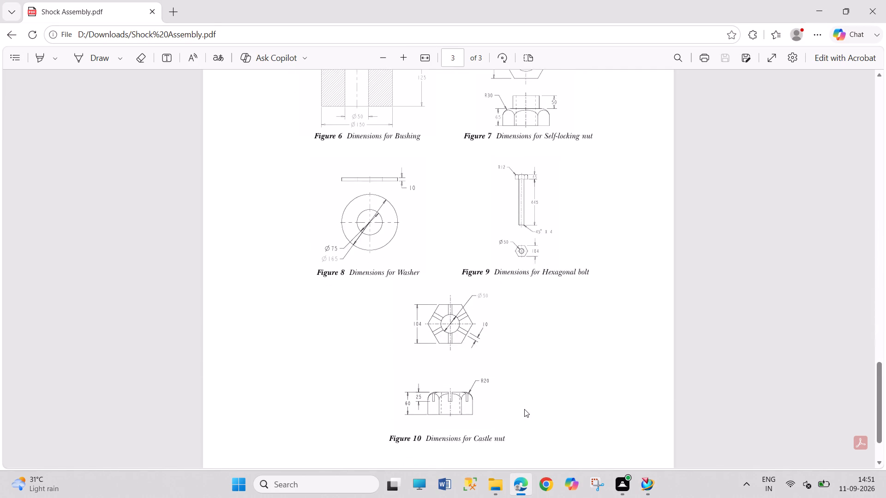
scroll(524, 409, up, 11)
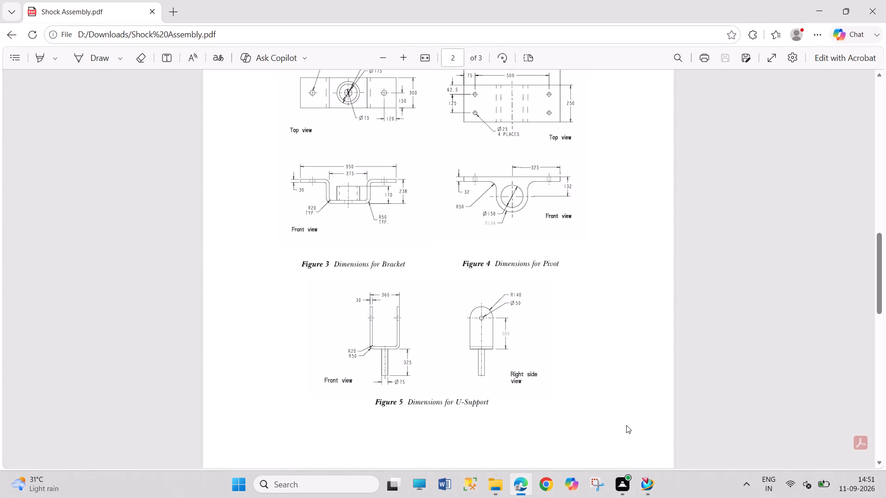
click(644, 486)
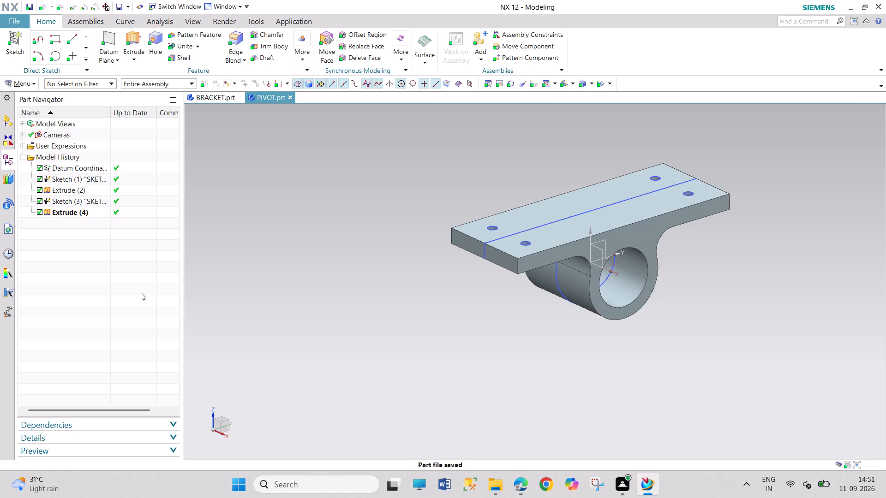
key(ctrl+n)
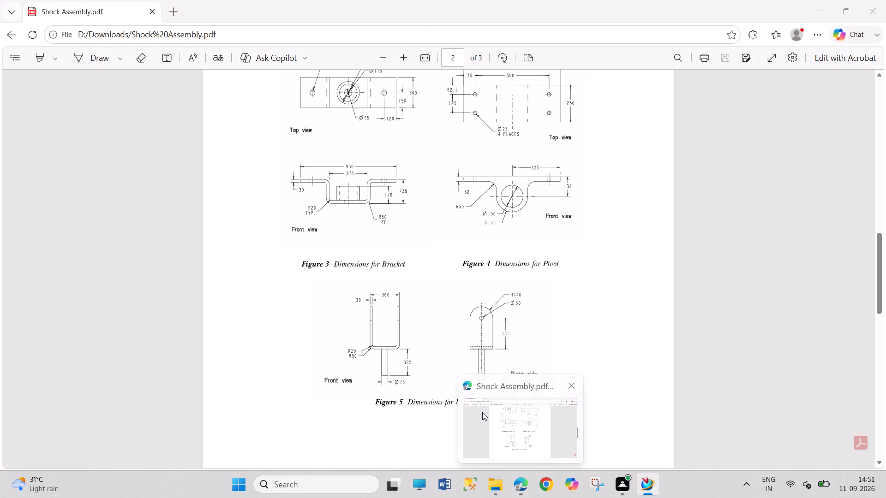
click(482, 412)
click(646, 482)
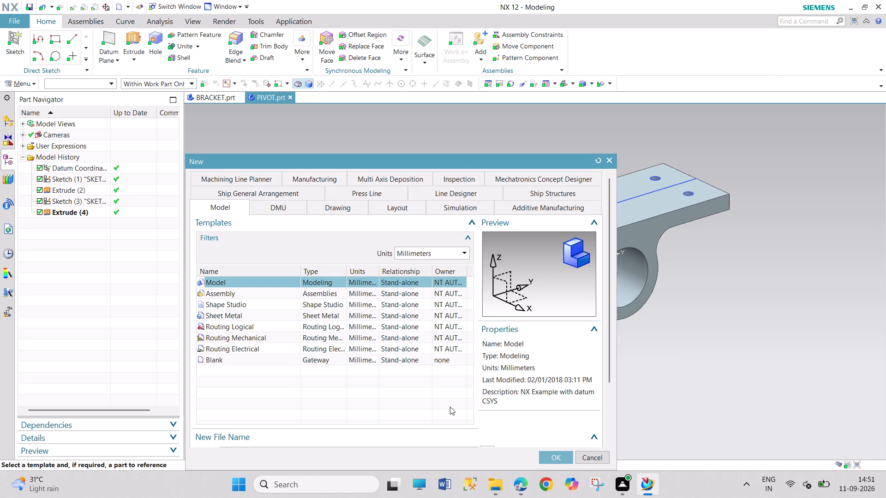
scroll(398, 379, down, 4)
key(u)
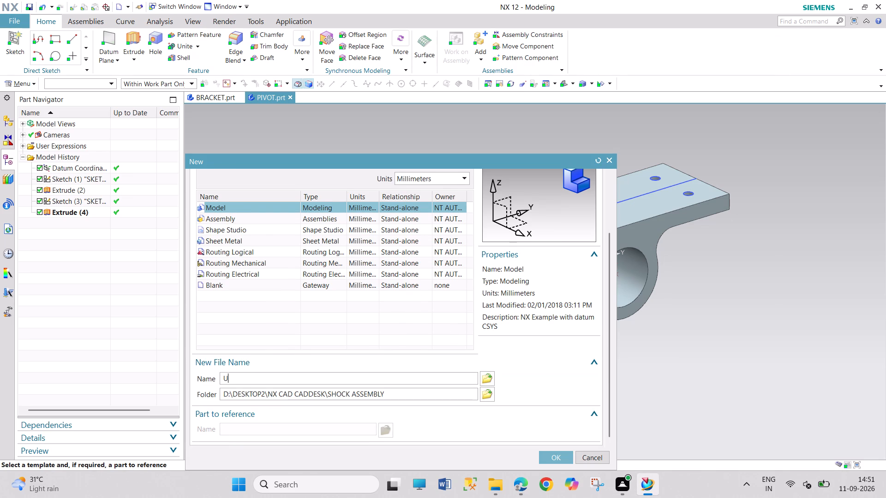
key(minus)
text(SUPPORT)
key(Return)
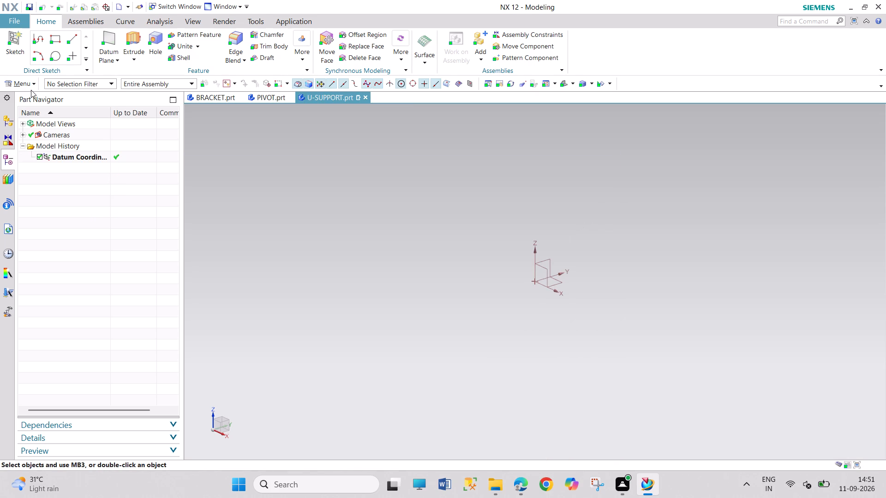
Create a task-environment sketch on the datum YZ plane with a horizontal reference.
click(31, 90)
click(31, 87)
click(45, 129)
drag(96, 137, 96, 140)
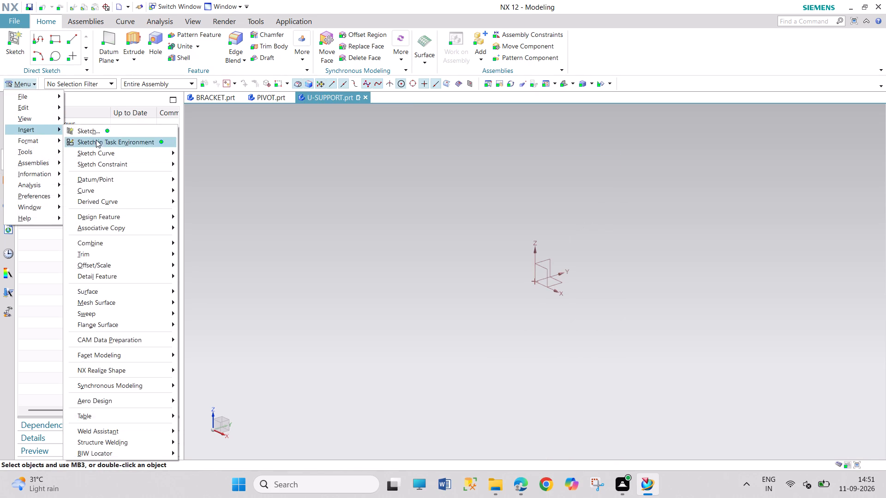
drag(96, 140, 97, 144)
click(553, 258)
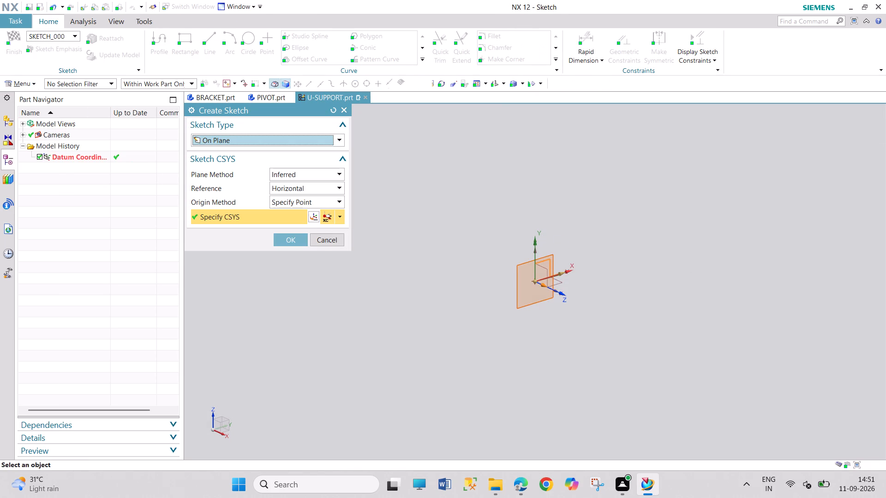
click(305, 241)
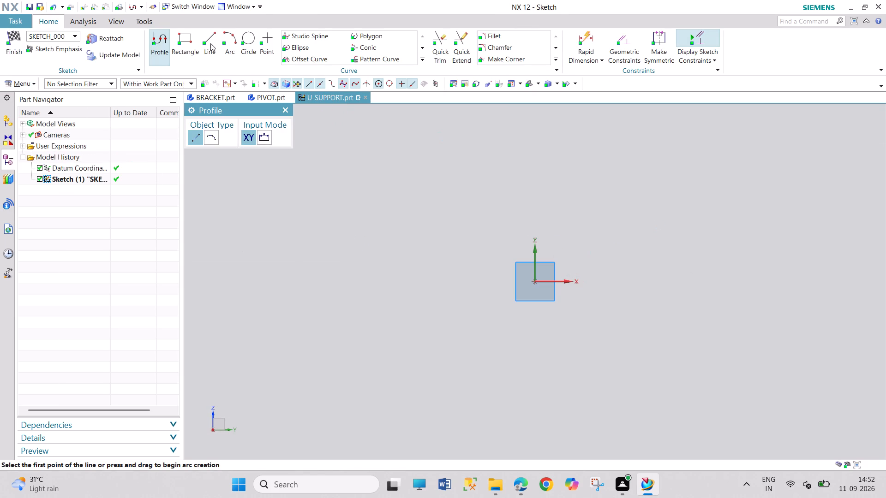
Draw a closed U-shaped profile about 96 mm wide and 58 mm high, with its base line on the horizontal axis.
click(460, 189)
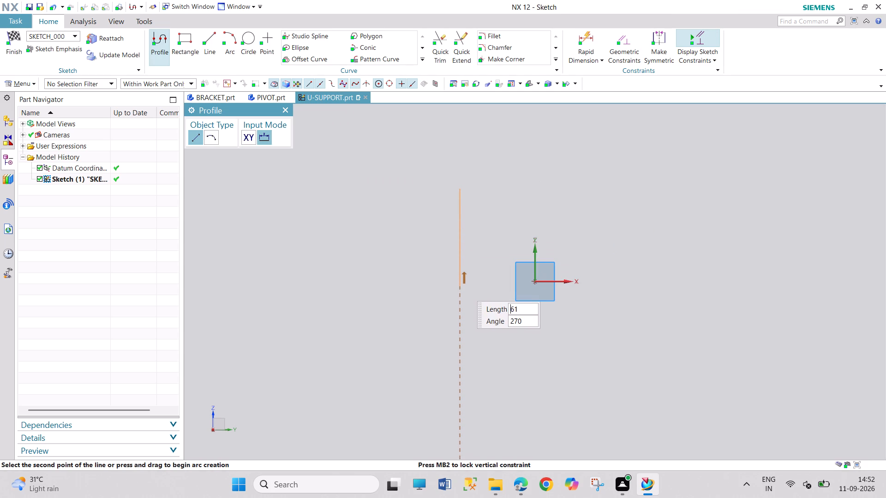
click(462, 282)
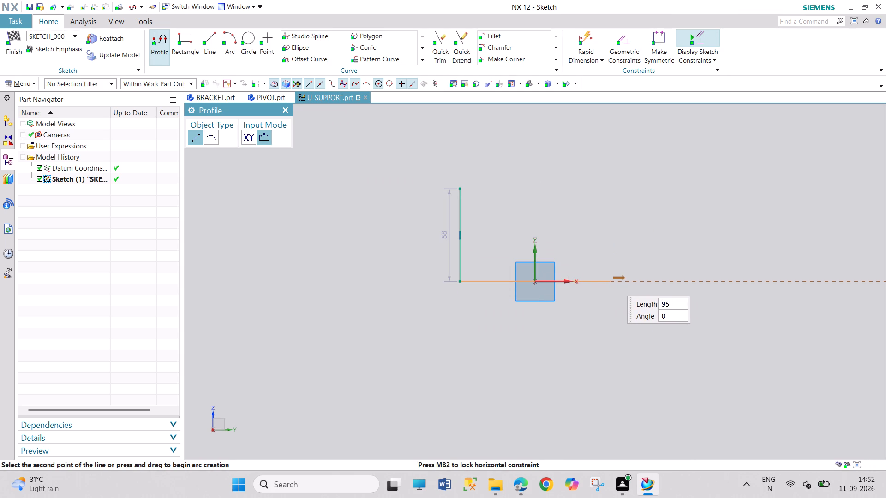
click(613, 281)
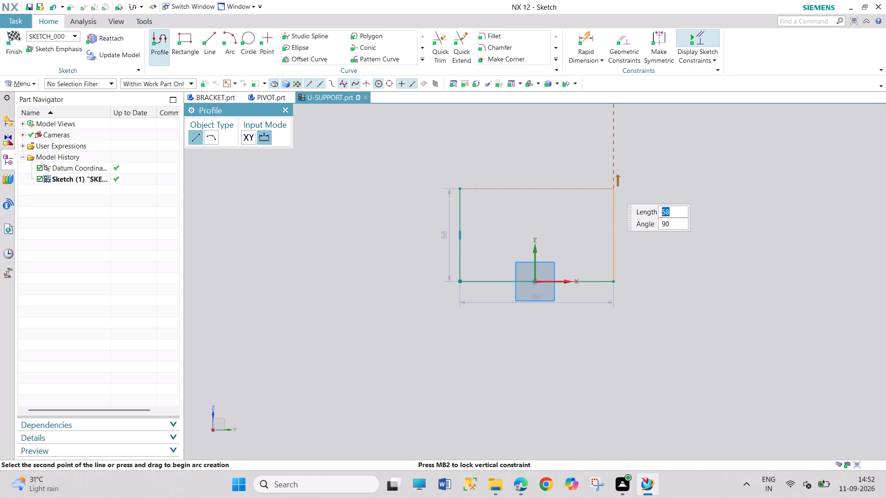
click(612, 189)
click(593, 188)
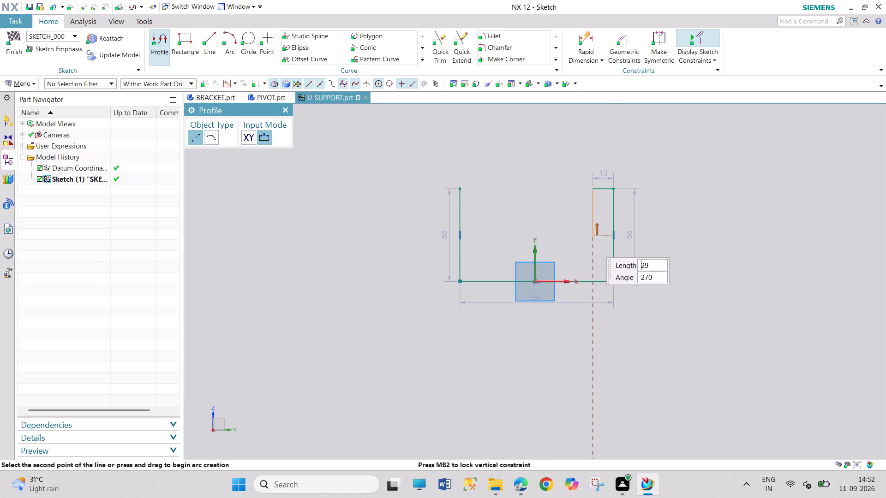
click(590, 263)
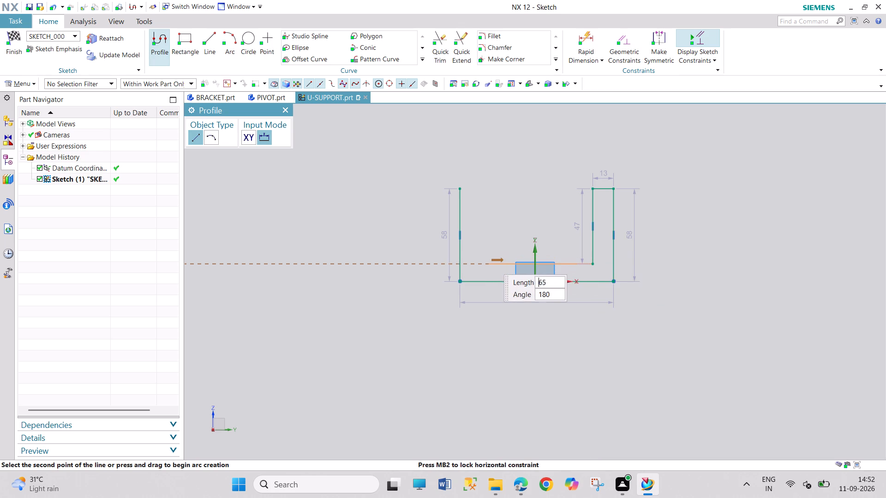
click(482, 262)
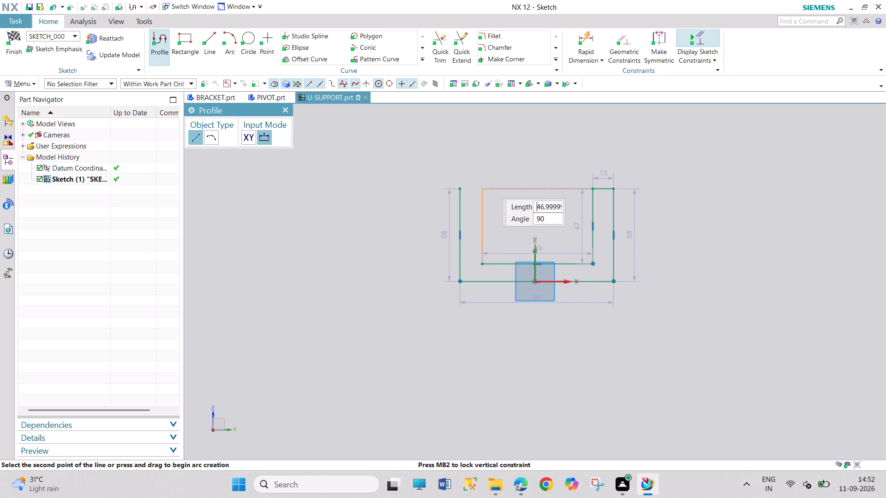
click(483, 189)
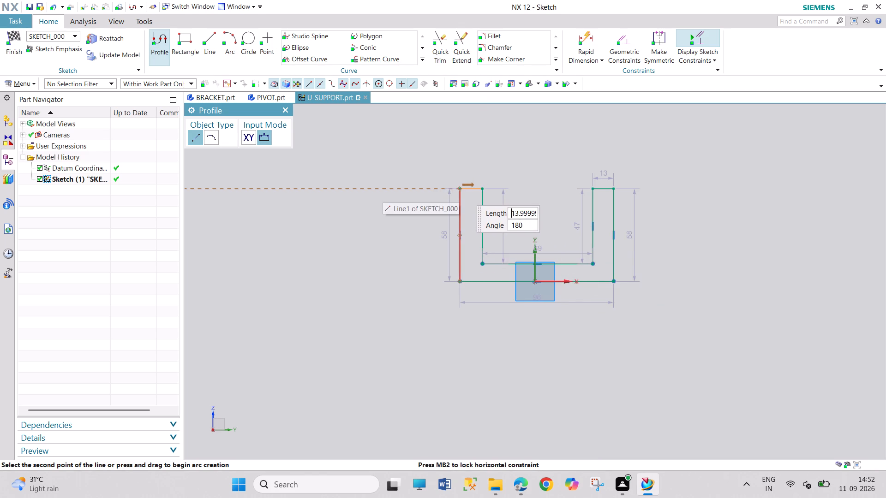
click(461, 190)
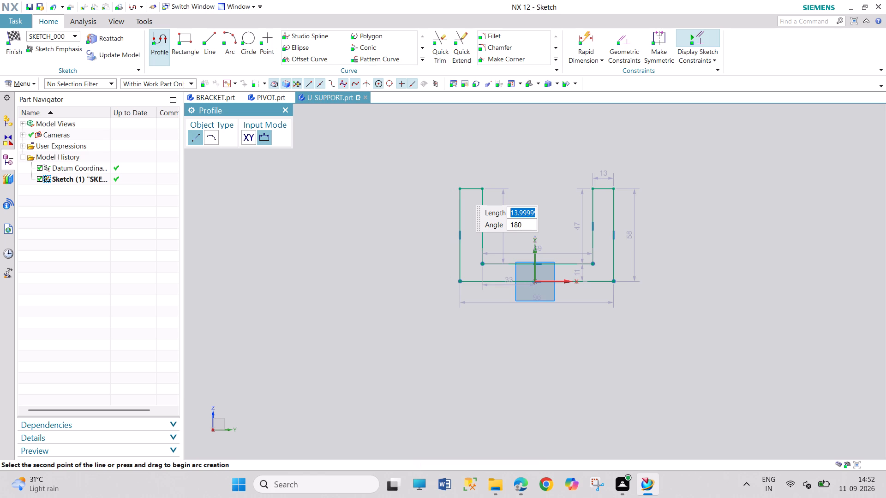
click(284, 111)
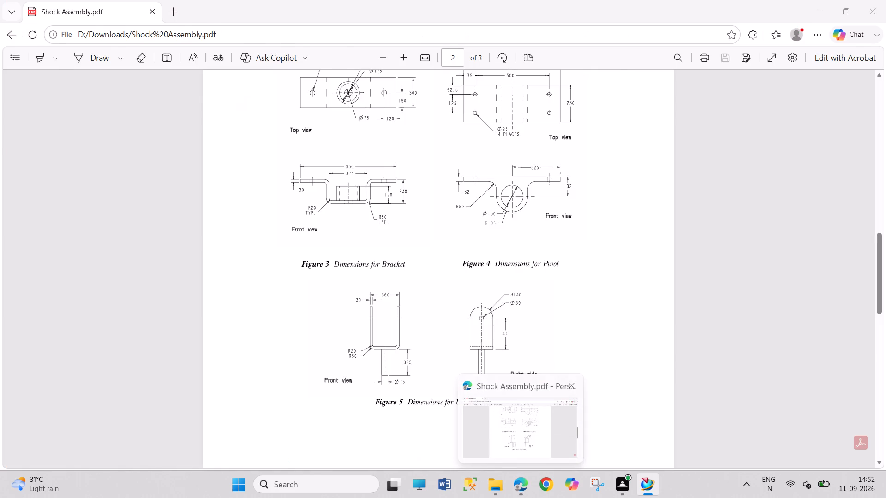
Move the overall width dimension below the U profile and set it to 360 mm.
drag(544, 301, 547, 338)
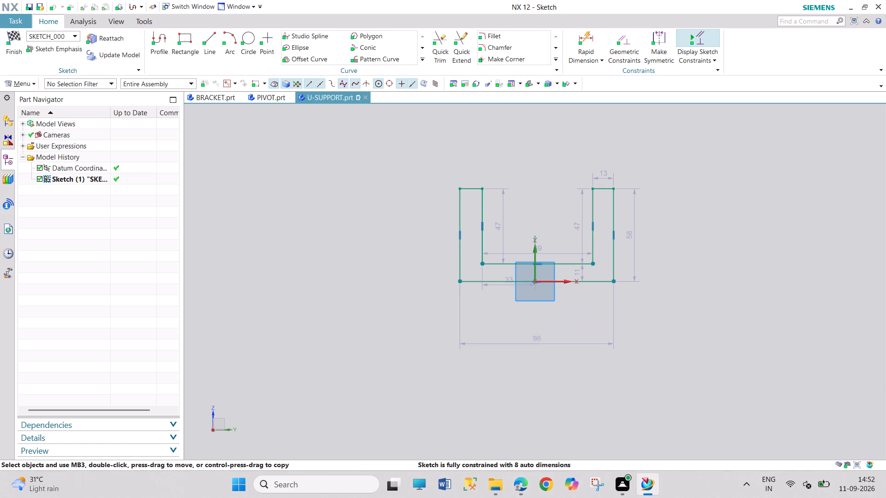
double_click(540, 340)
text(360)
key(Return)
click(317, 403)
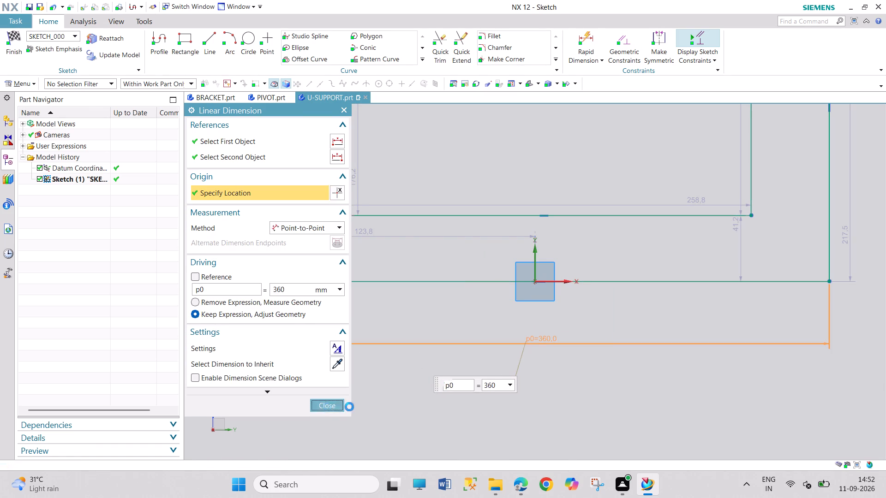
Make the outer vertical lines and the inner vertical lines of the U symmetric about the sketch's vertical axis.
scroll(413, 365, down, 5)
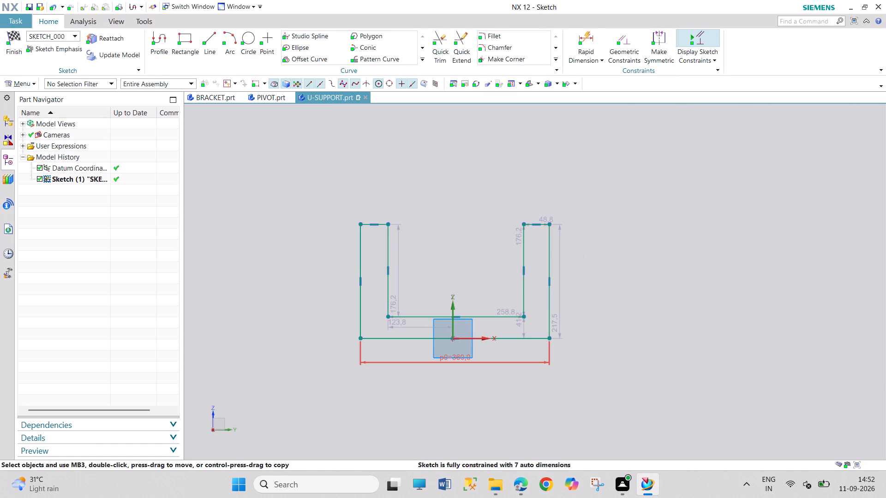
click(649, 40)
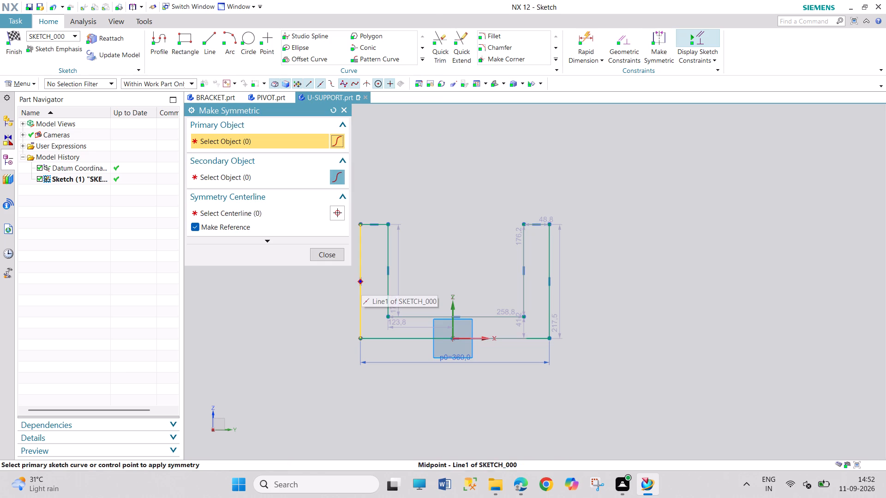
click(361, 283)
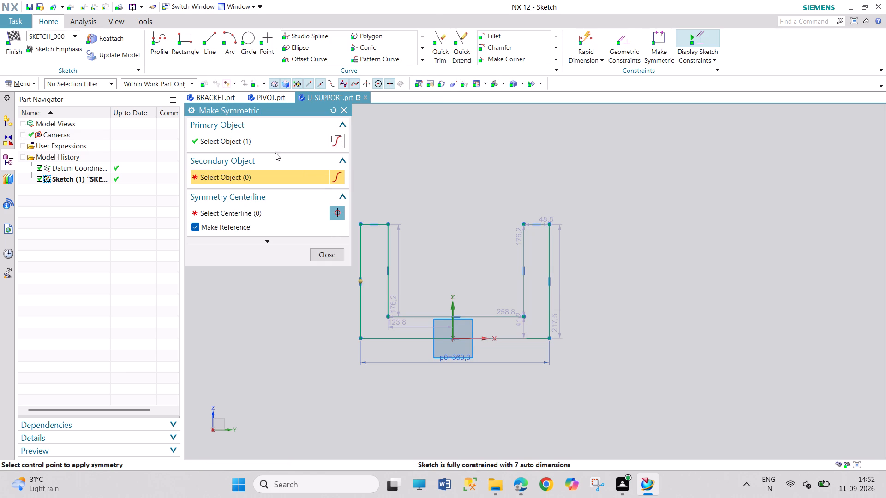
click(330, 110)
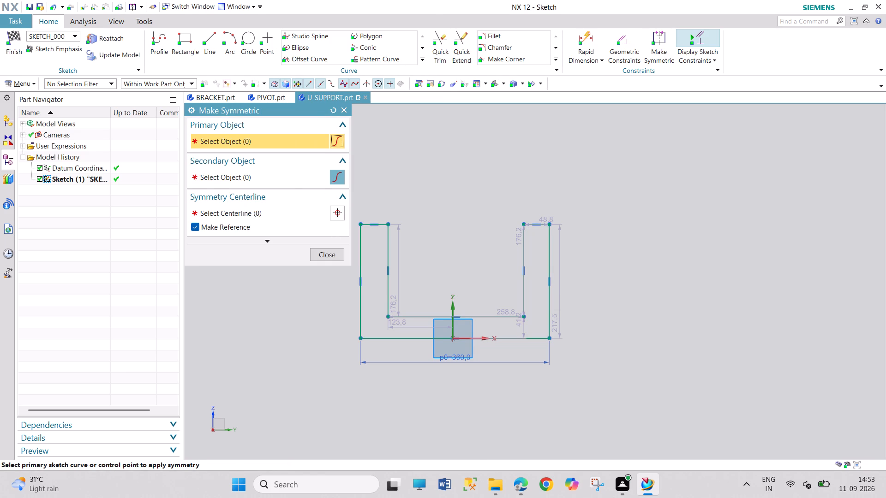
click(359, 324)
click(546, 306)
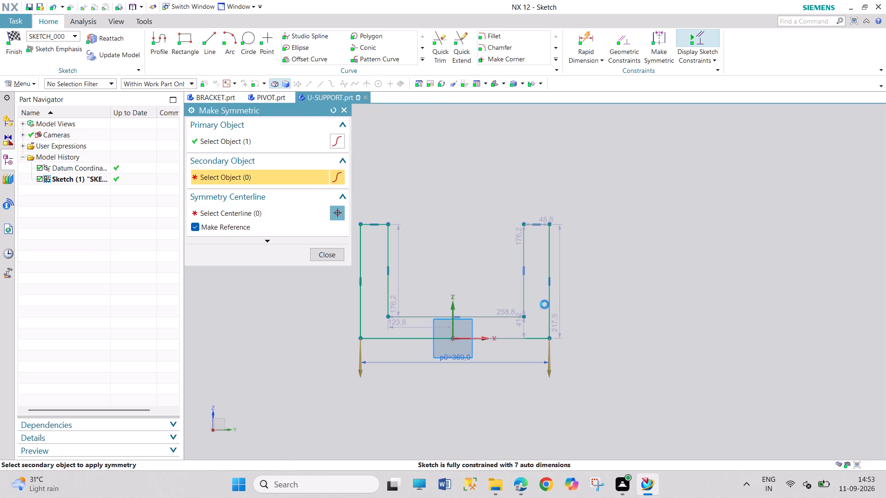
click(454, 309)
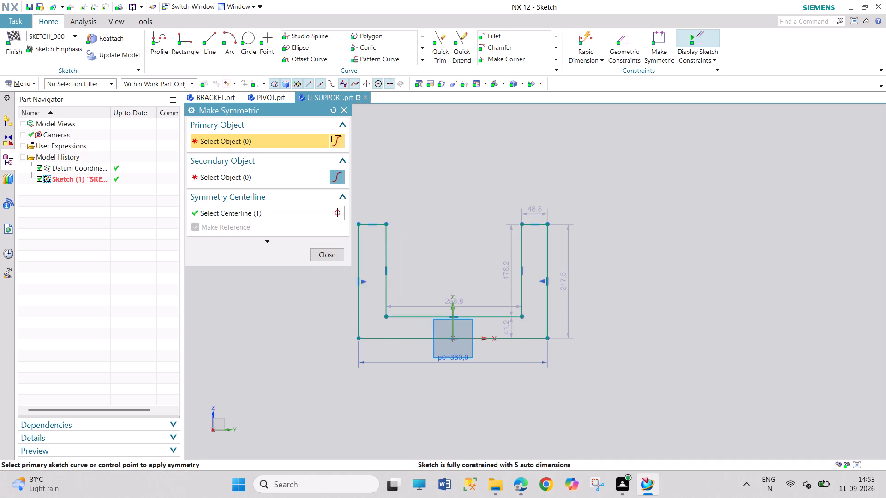
click(385, 292)
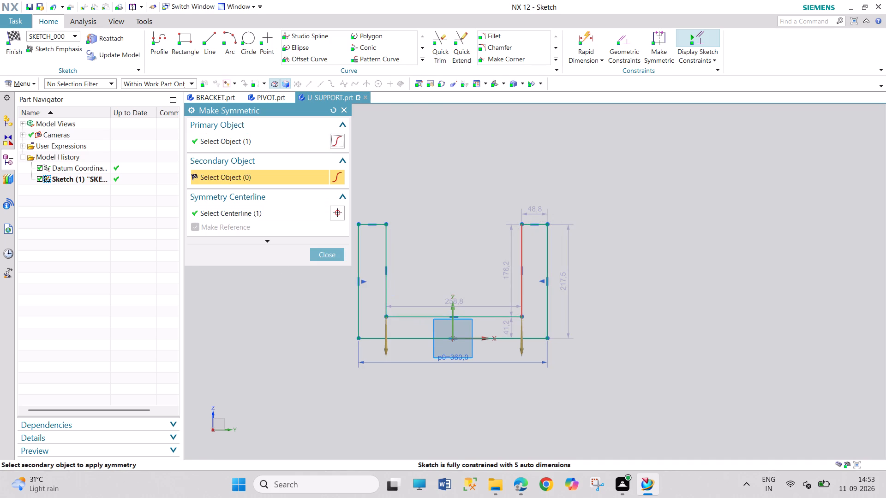
click(521, 290)
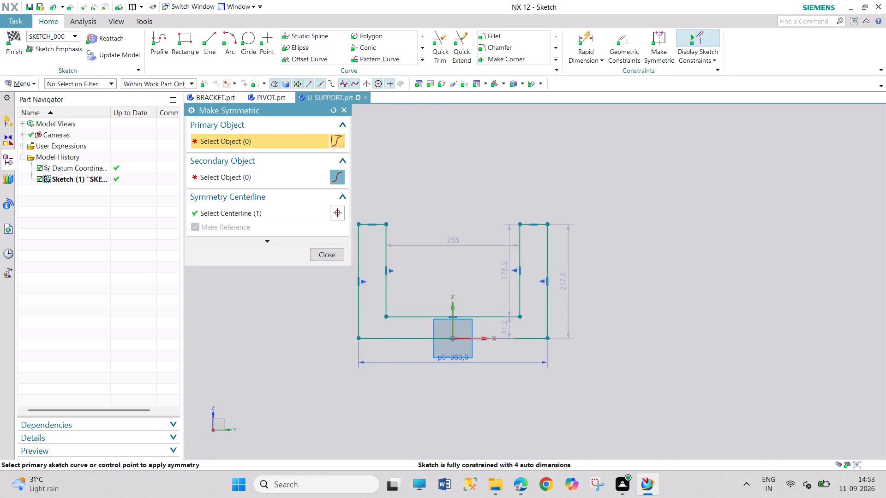
click(336, 255)
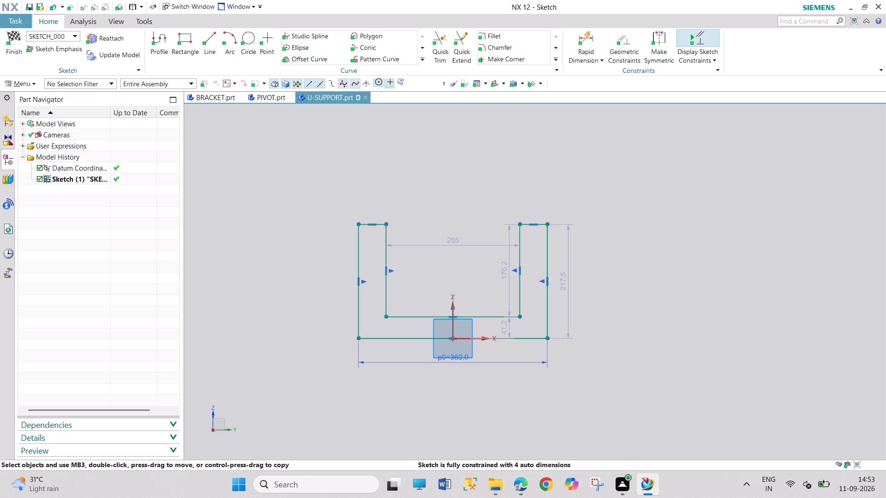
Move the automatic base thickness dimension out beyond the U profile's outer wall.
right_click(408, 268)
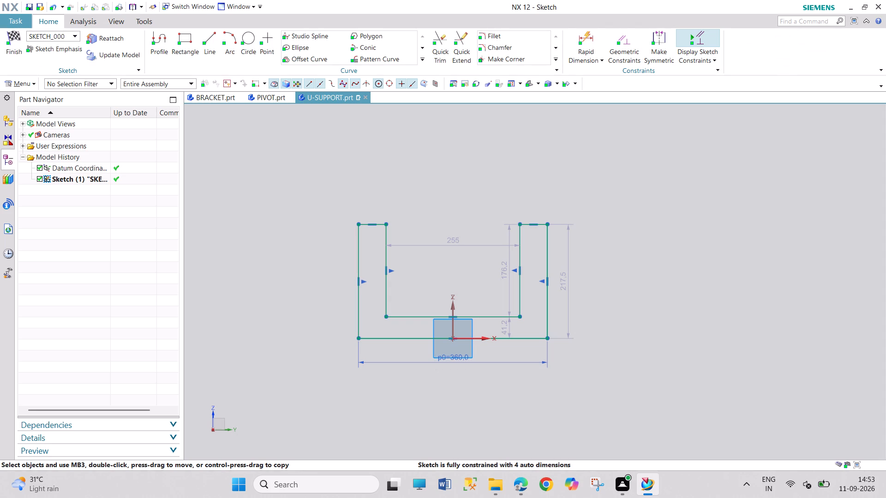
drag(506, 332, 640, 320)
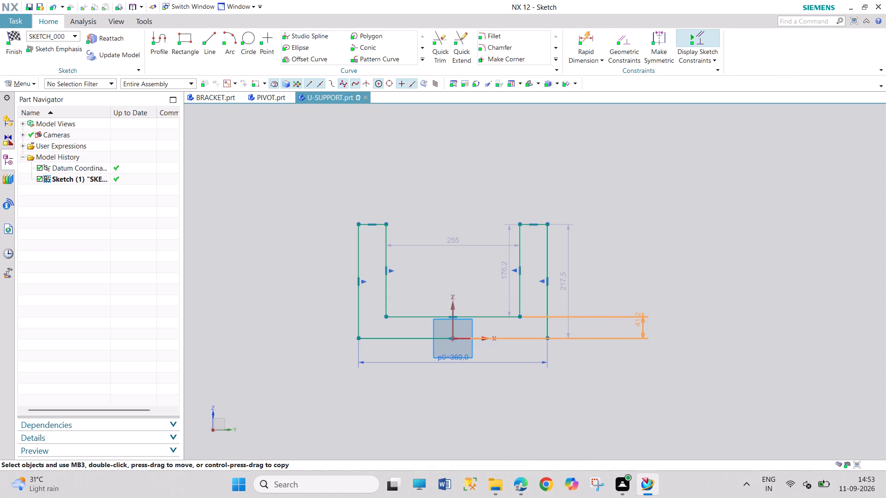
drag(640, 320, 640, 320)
Dimension the thickness of the U's upright wall across its top edge and set it to 30 mm.
click(574, 38)
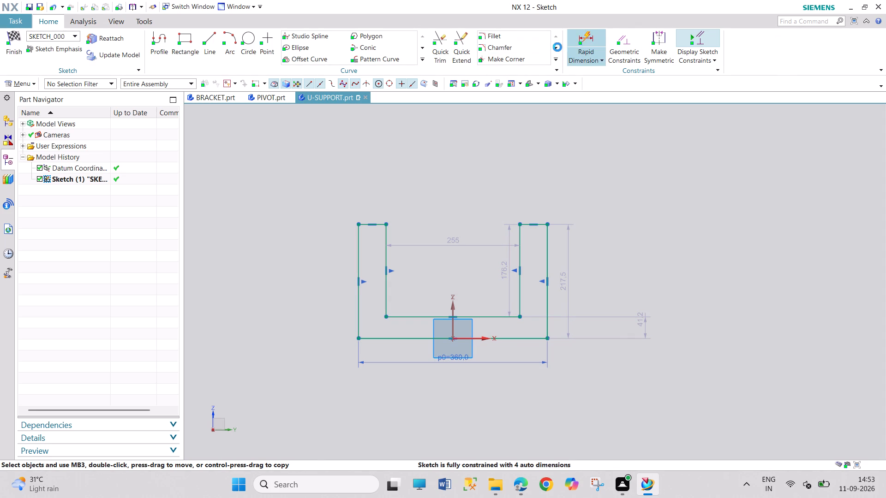
drag(379, 223, 381, 219)
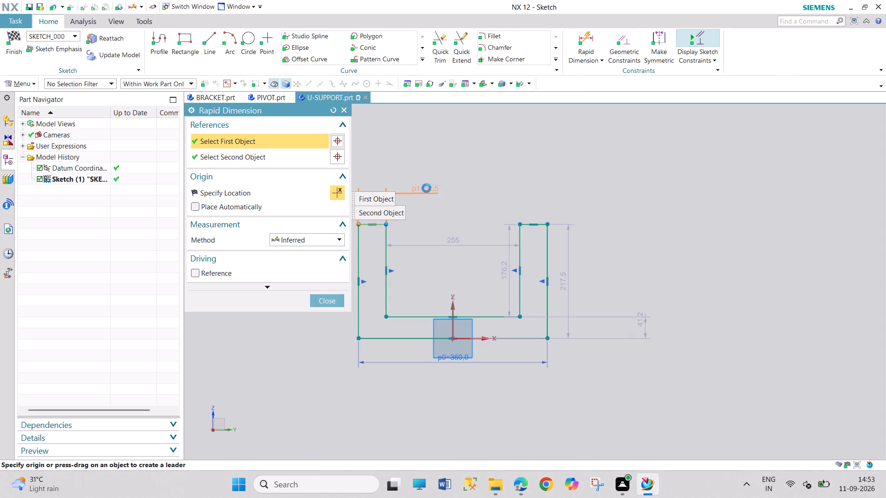
drag(430, 188, 437, 190)
text(30)
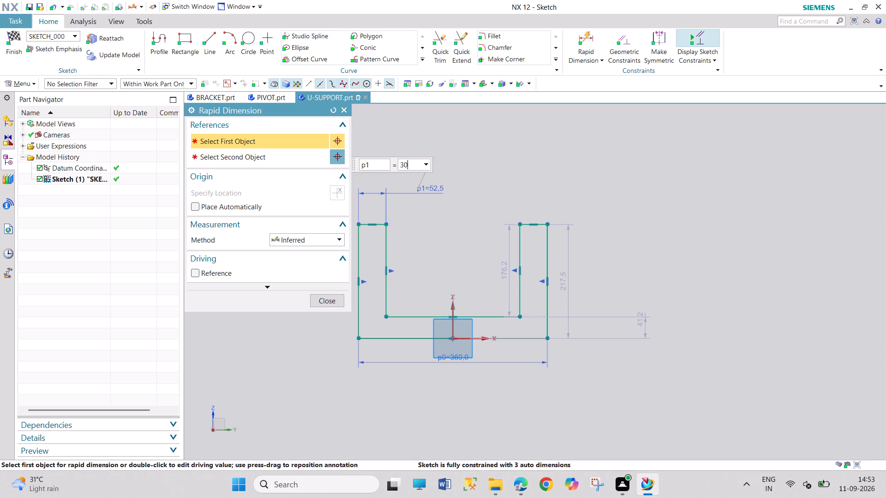
key(Return)
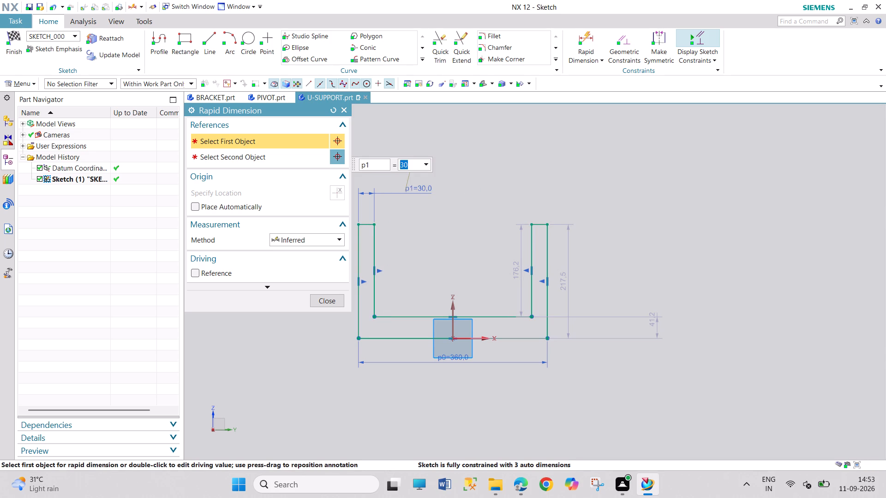
Dimension the thickness of the U's base between its two horizontal lines and set it to 30 mm.
click(511, 340)
click(507, 318)
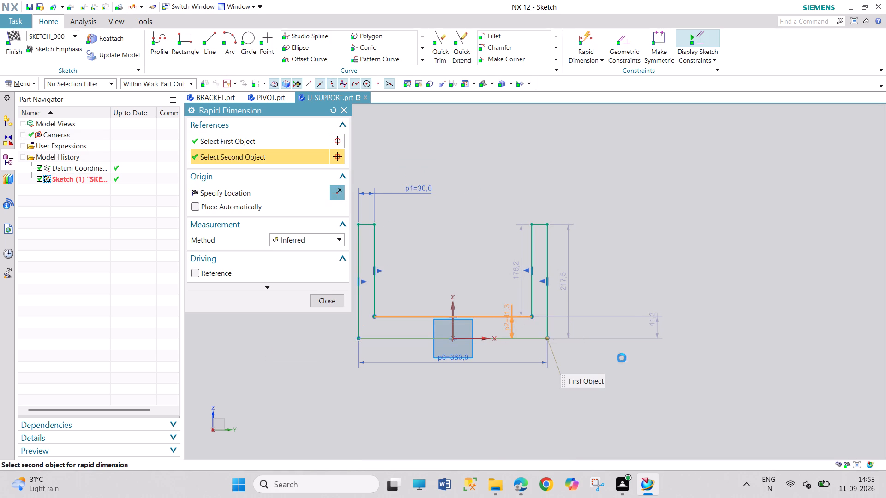
drag(624, 363, 629, 367)
text(30)
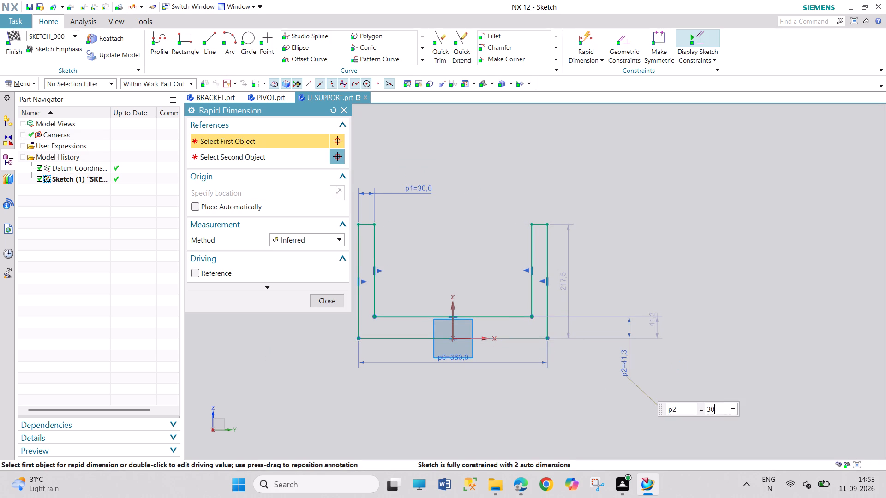
key(Return)
click(330, 301)
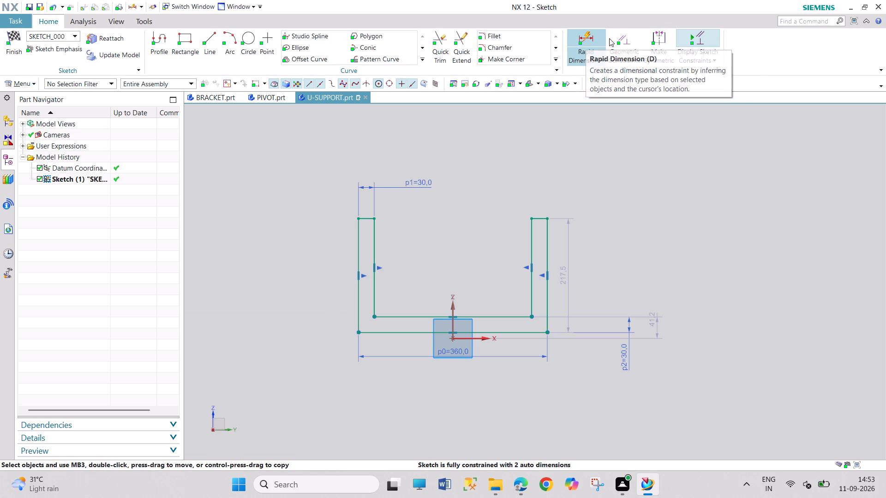
Constrain the U's bottom line to the sketch origin using Midpoint and Point on Curve constraints.
click(623, 36)
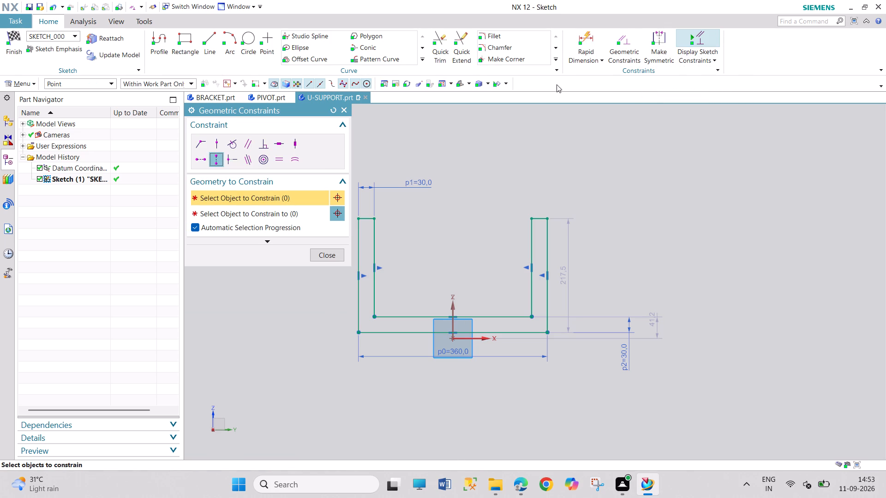
click(230, 156)
click(410, 336)
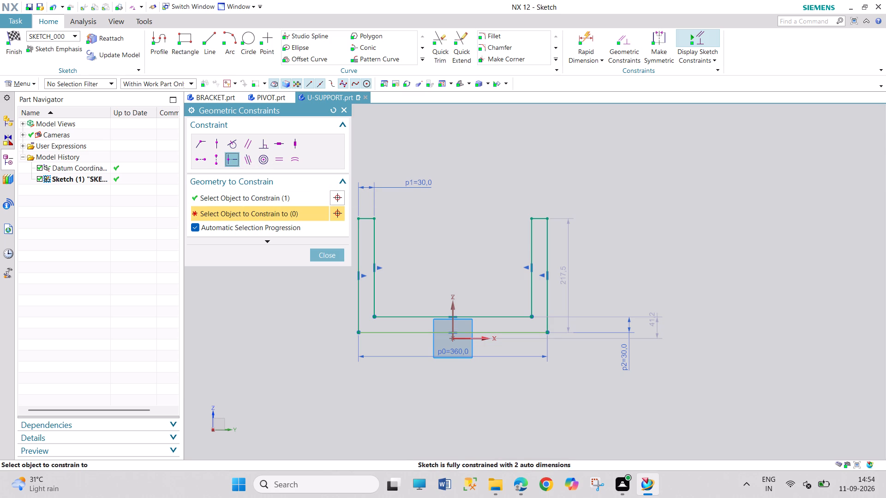
click(453, 338)
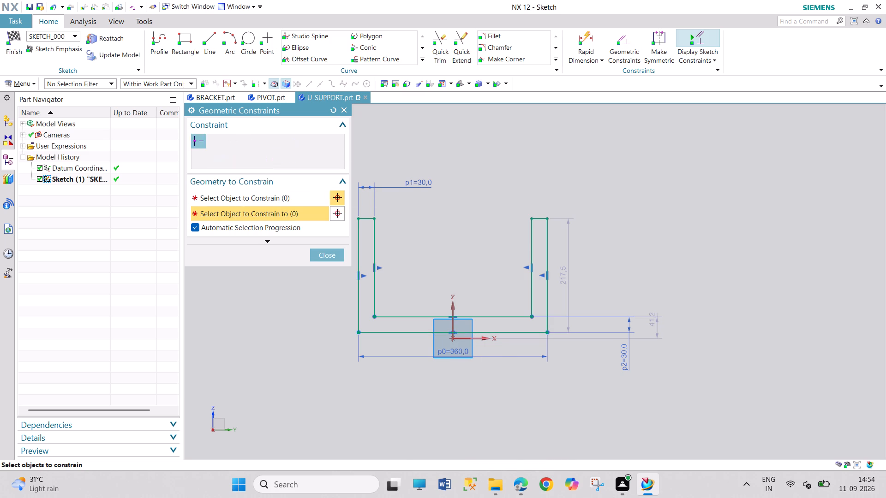
click(199, 145)
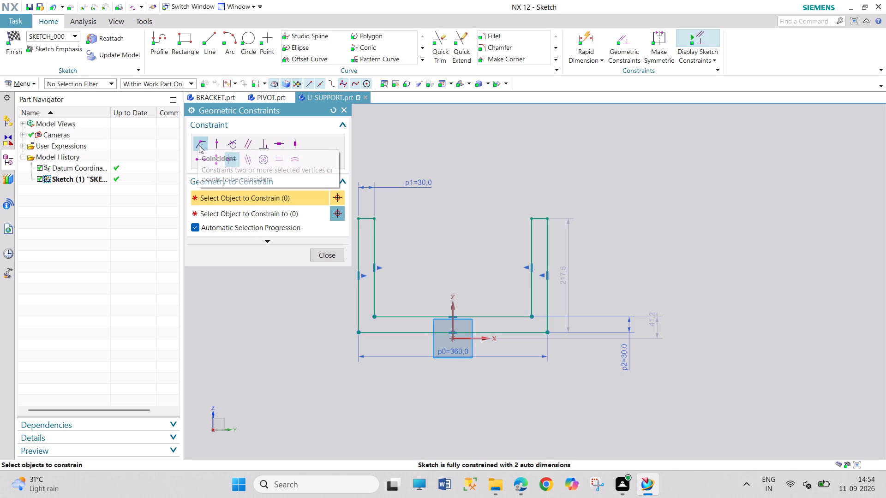
click(217, 144)
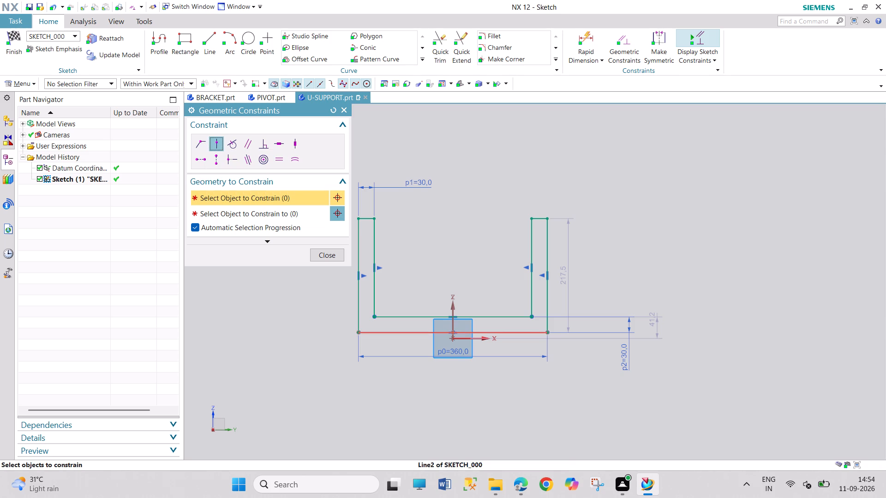
click(446, 334)
click(454, 338)
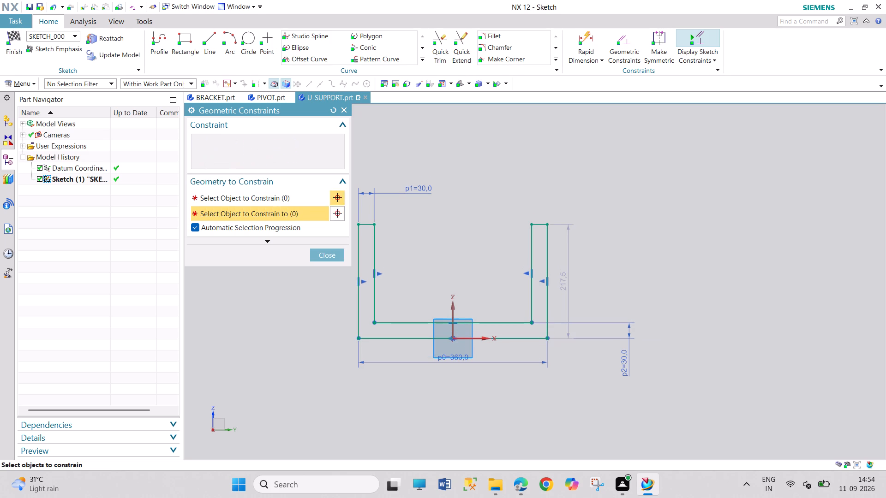
click(326, 252)
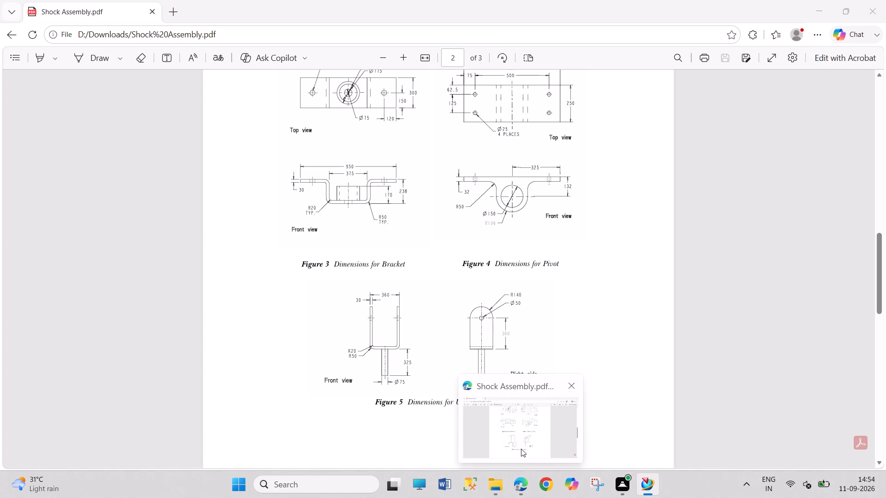
Move the overall height dimension farther out from the U profile and set it to 380+140 mm.
drag(564, 285, 565, 285)
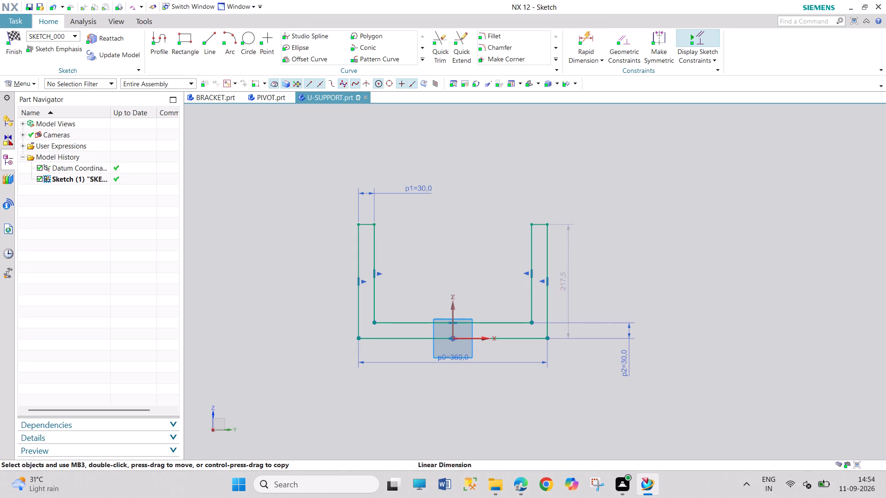
drag(565, 285, 691, 276)
double_click(691, 281)
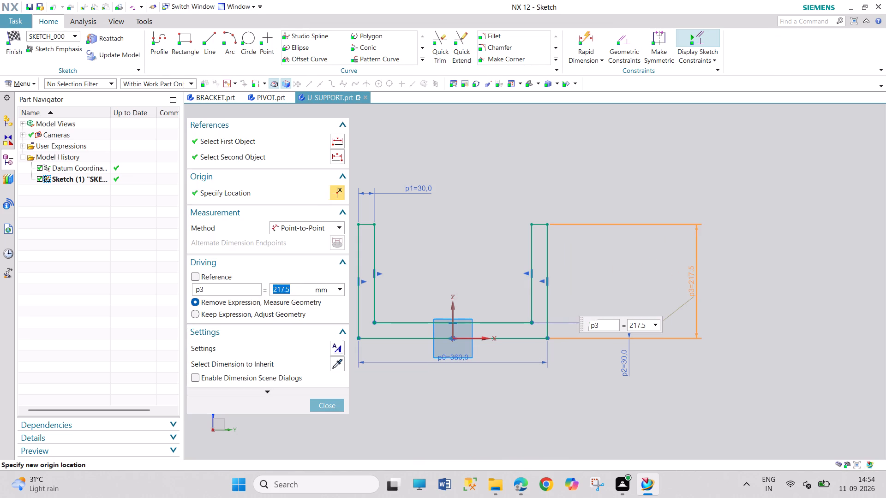
text(380)
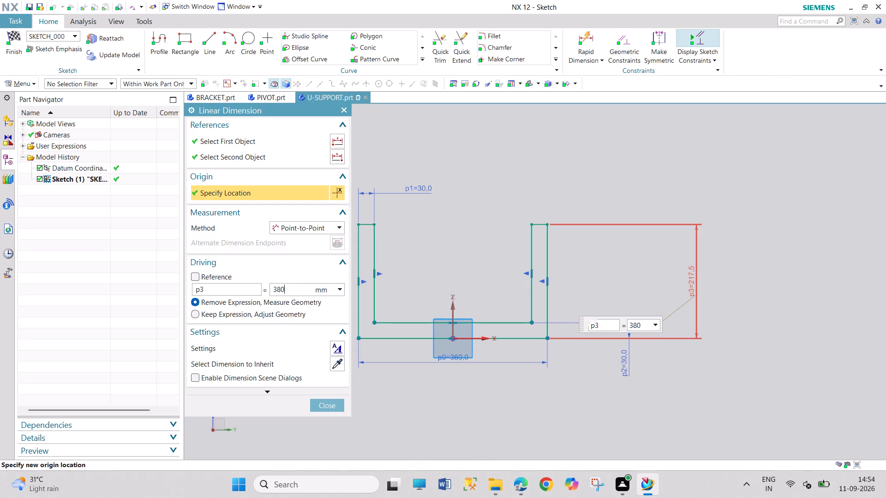
key(plus)
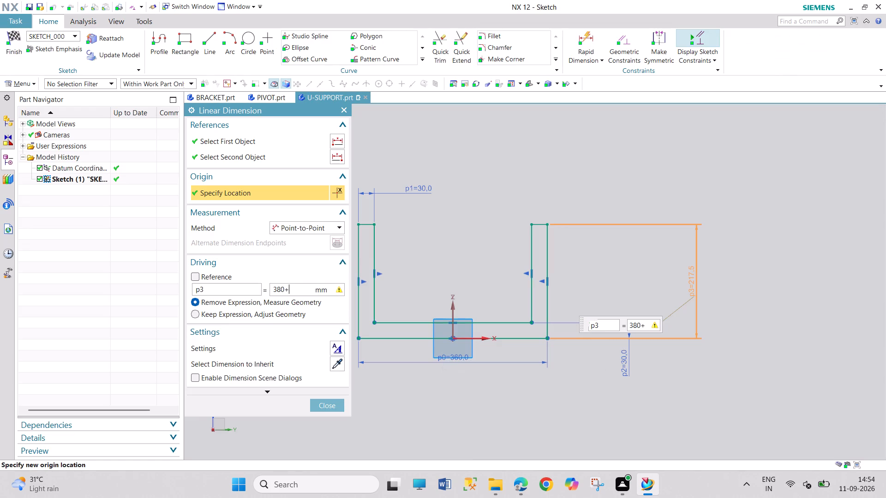
text(140)
key(Return)
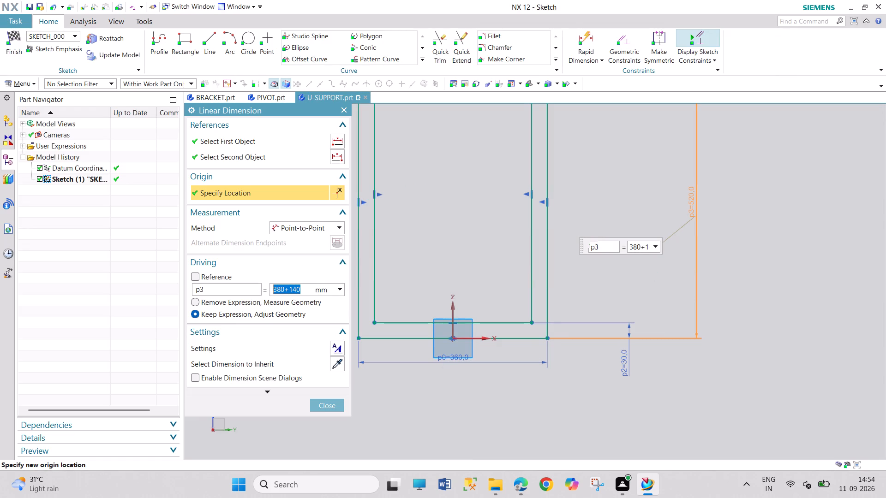
click(326, 408)
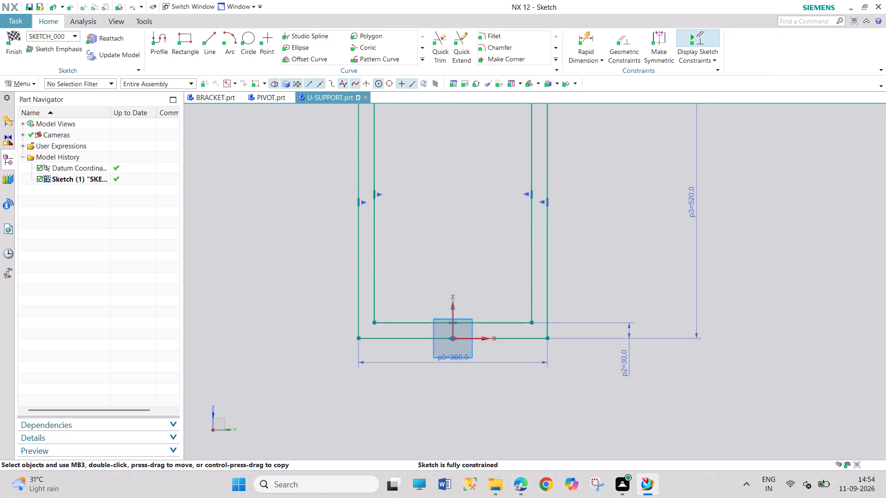
Finish the U-profile sketch and return to modeling.
scroll(480, 241, down, 3)
scroll(473, 134, up, 1)
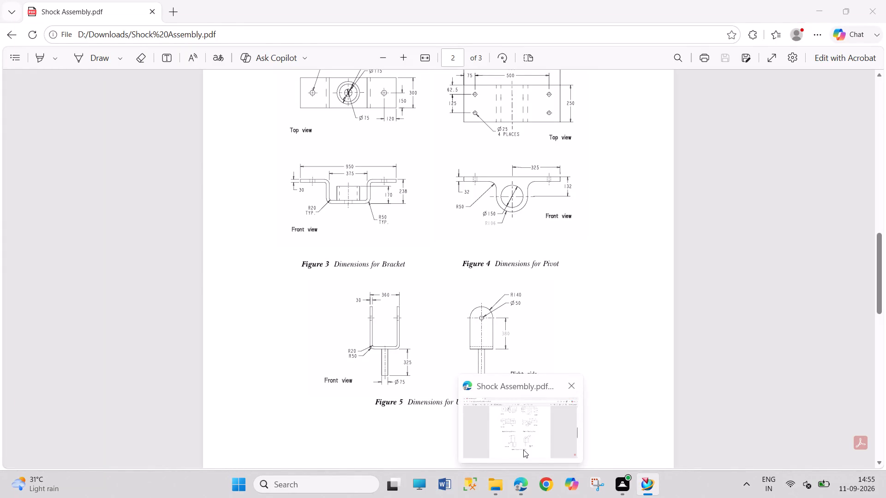
click(12, 46)
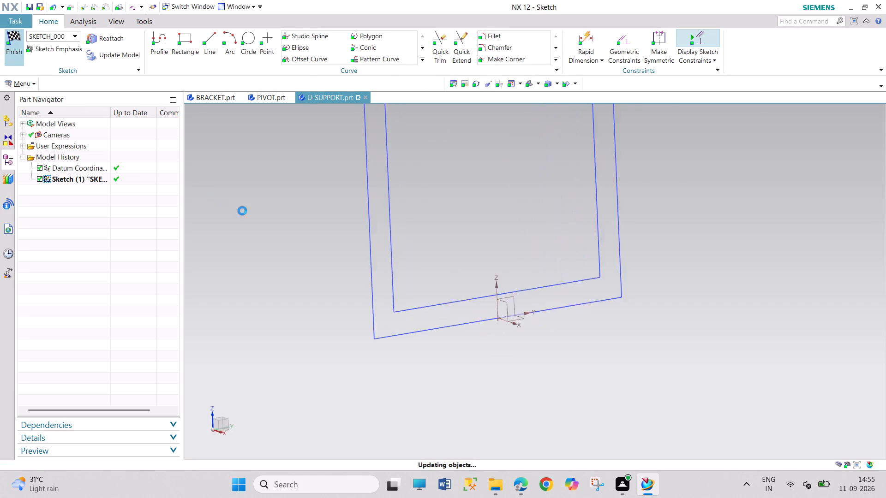
Extrude the U profile with a symmetric value of 140 mm, checking the width against the Shock Assembly PDF.
scroll(456, 192, down, 9)
scroll(481, 154, down, 9)
scroll(485, 113, up, 6)
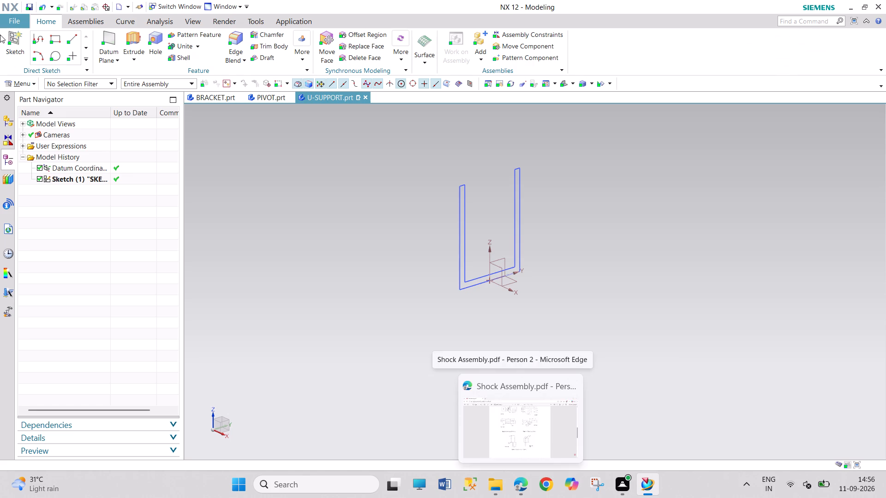
click(126, 37)
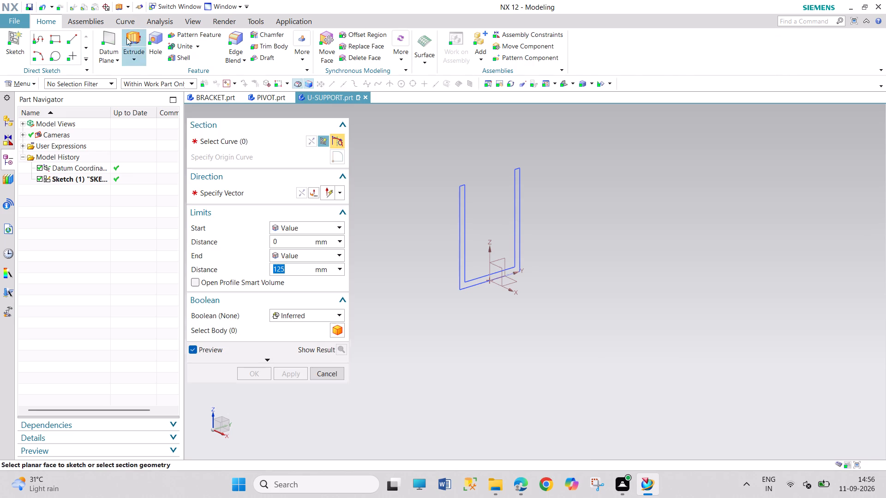
click(456, 239)
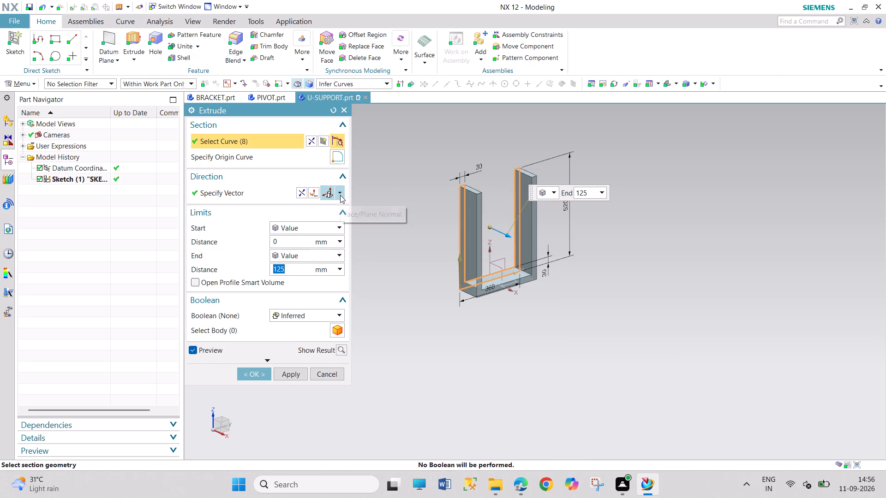
click(331, 227)
click(320, 247)
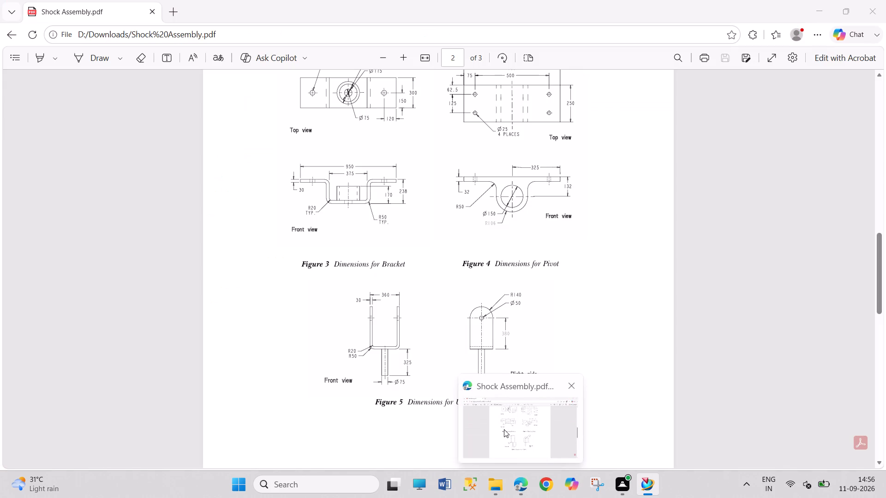
click(504, 429)
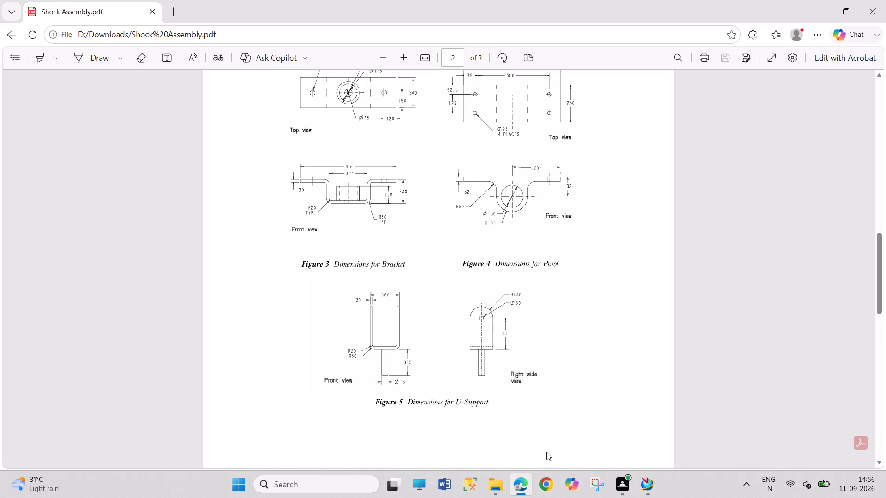
click(649, 486)
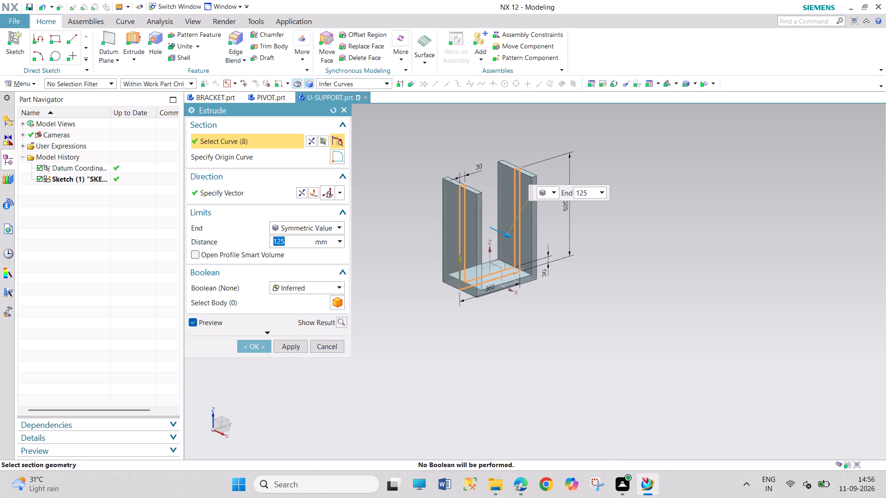
text(140)
key(Return)
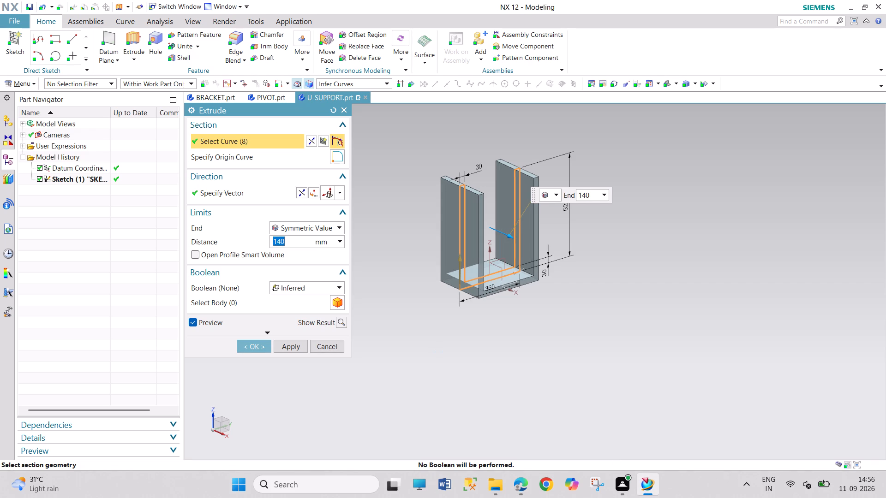
click(249, 347)
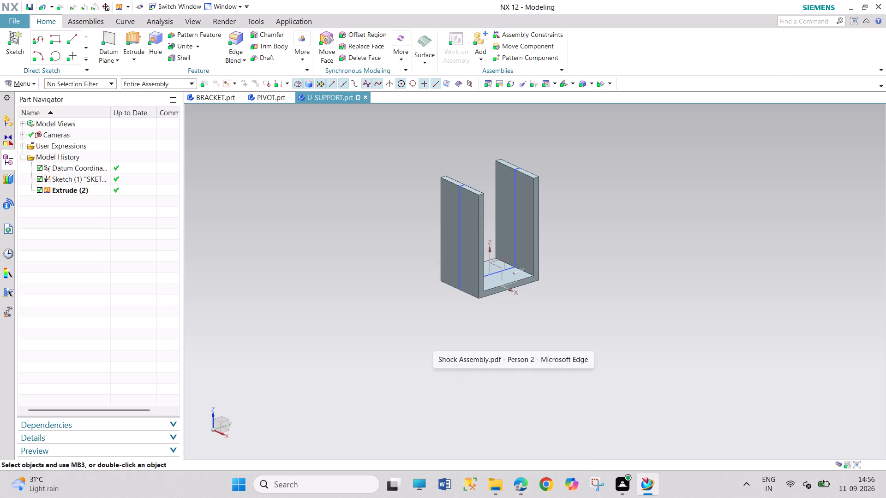
Reopen the U-profile sketch with rollback, set the overall height dimension to 380 mm, and finish the sketch.
right_click(60, 179)
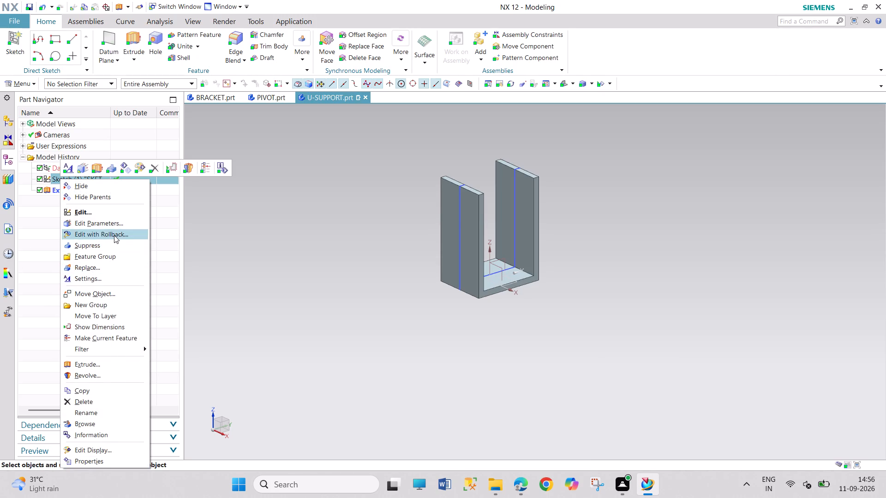
click(114, 235)
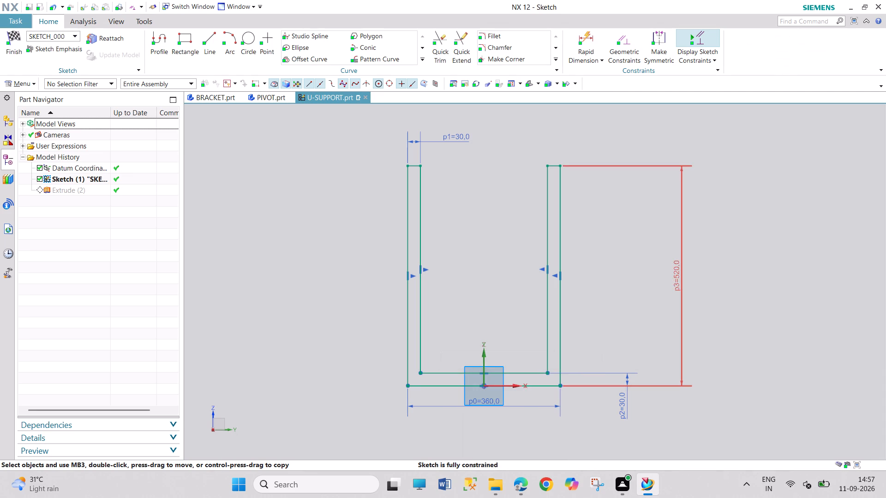
double_click(679, 277)
text(380)
key(Return)
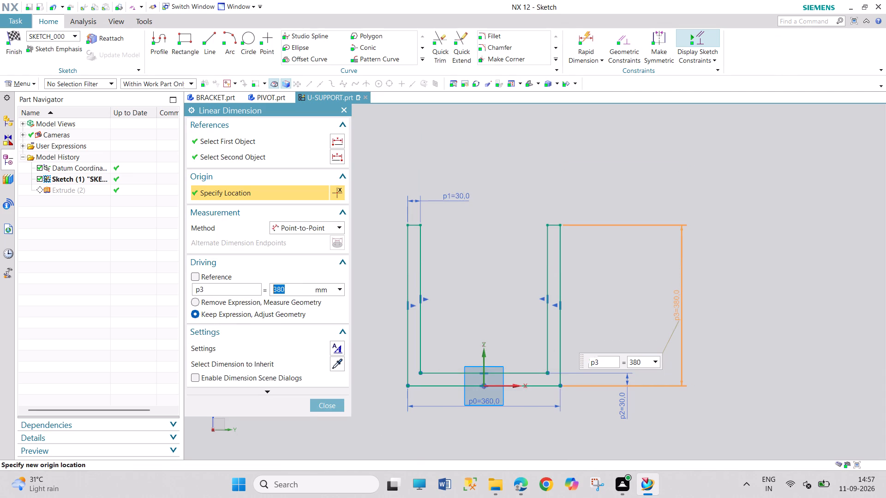
click(334, 408)
click(14, 41)
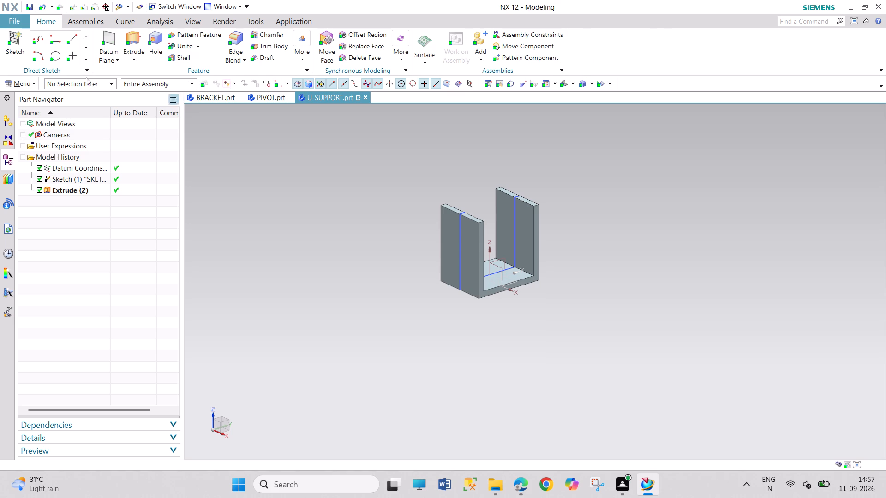
On the outer face of the U's -Y side arm, sketch a circle of diameter 140*2 mm centred on the top edge's midpoint.
click(31, 86)
click(38, 127)
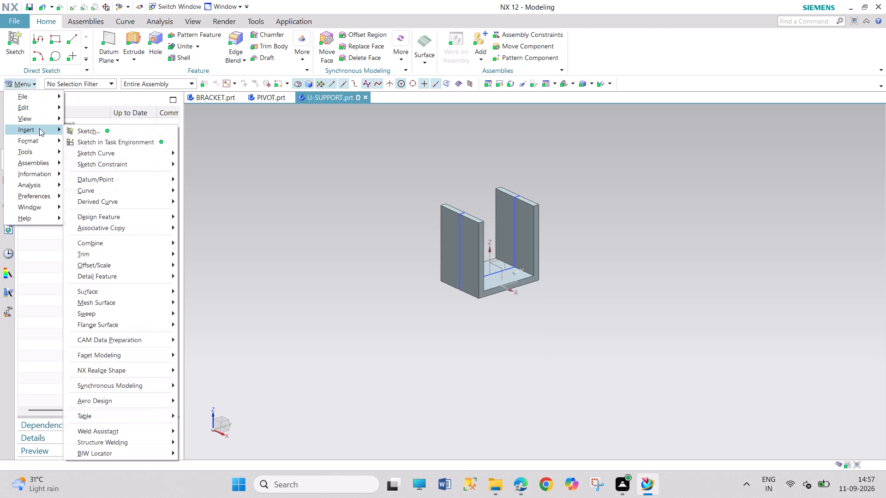
click(86, 142)
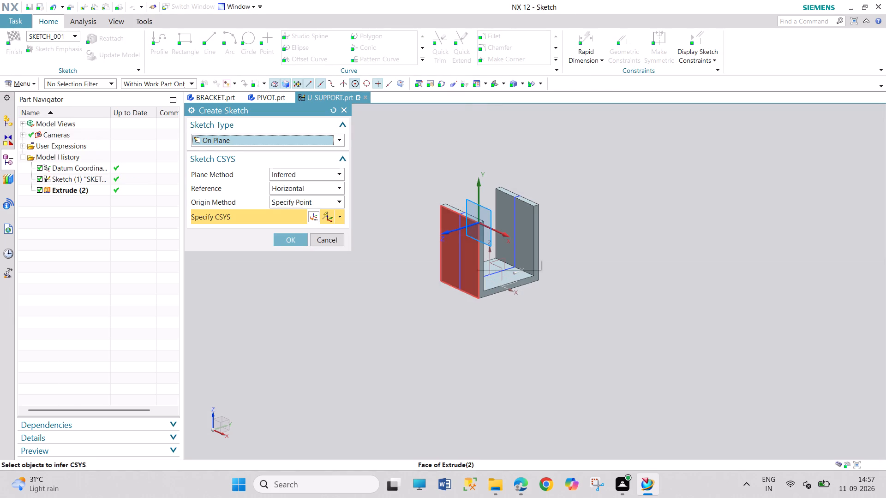
click(473, 246)
click(290, 243)
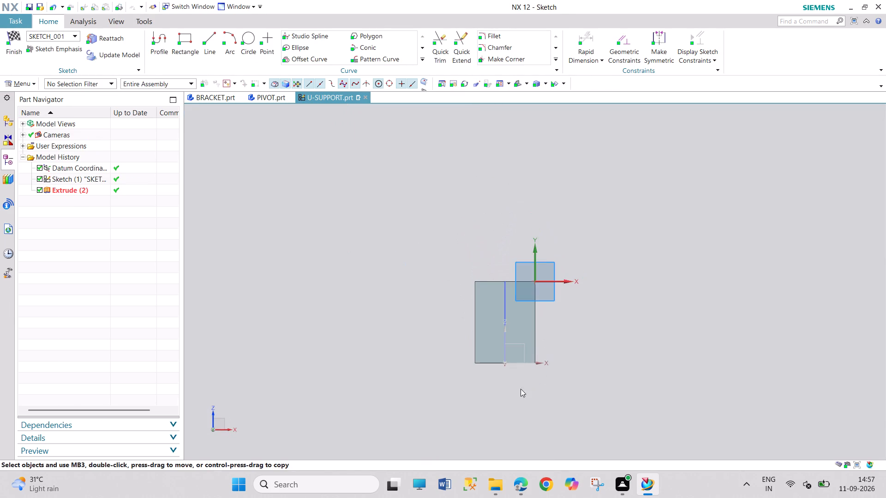
scroll(515, 391, up, 2)
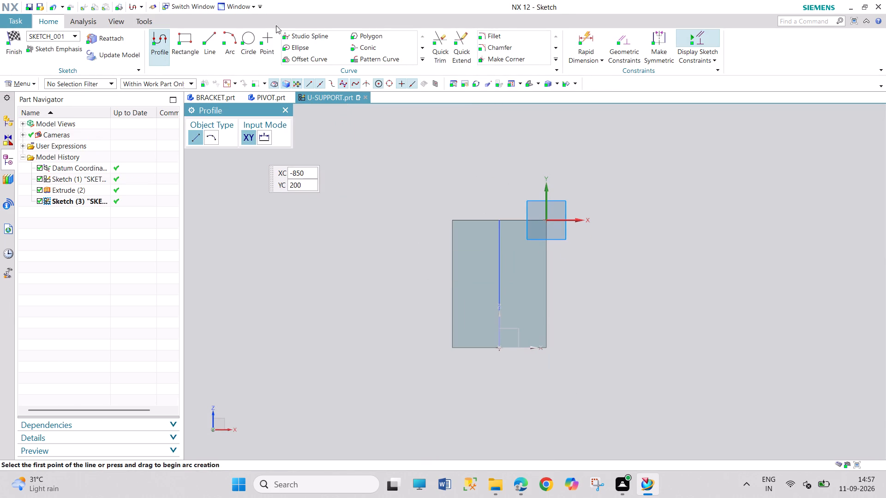
click(246, 34)
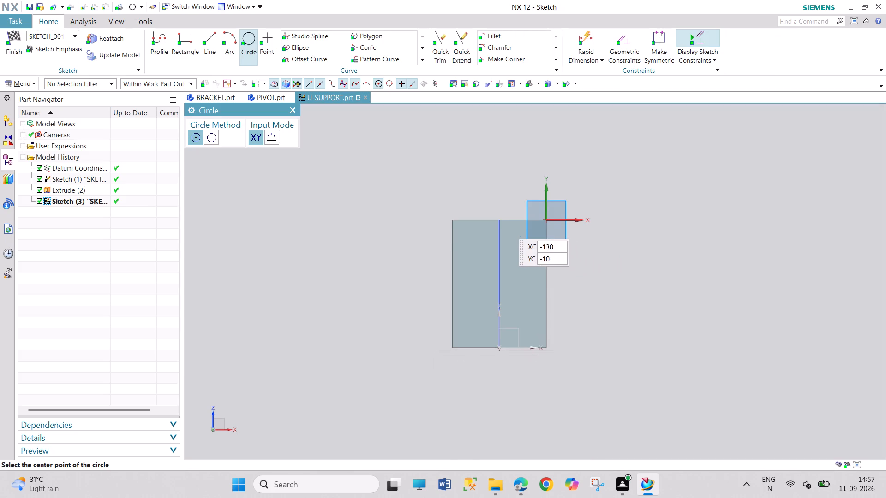
click(499, 220)
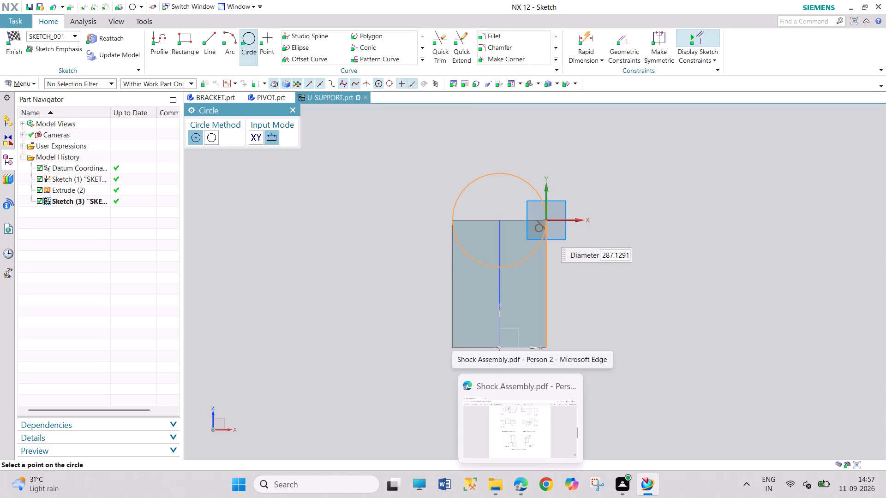
text(140)
text(*2)
key(Return)
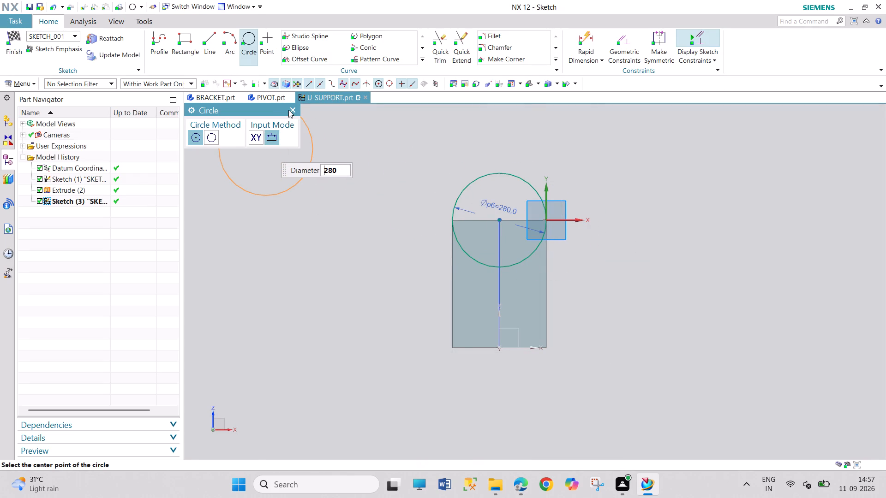
click(288, 110)
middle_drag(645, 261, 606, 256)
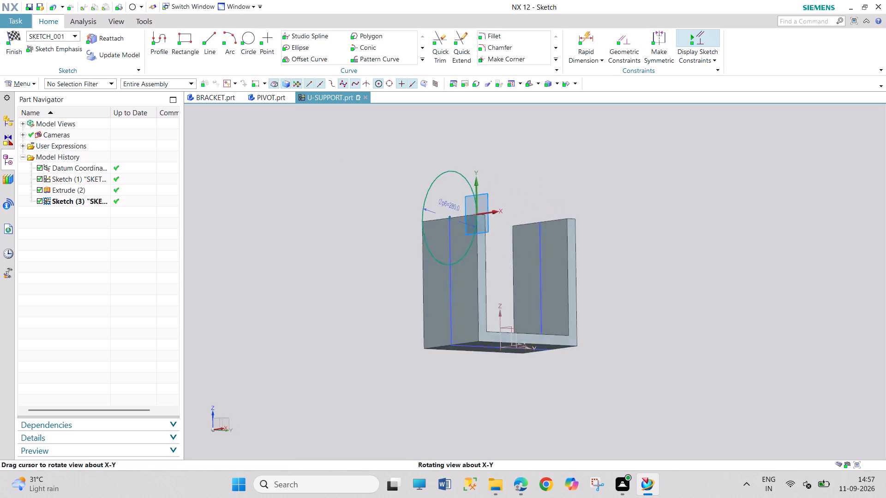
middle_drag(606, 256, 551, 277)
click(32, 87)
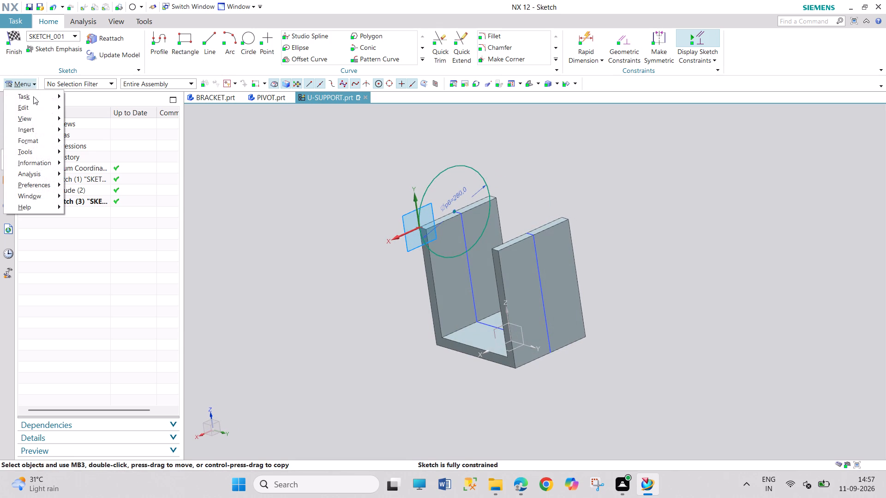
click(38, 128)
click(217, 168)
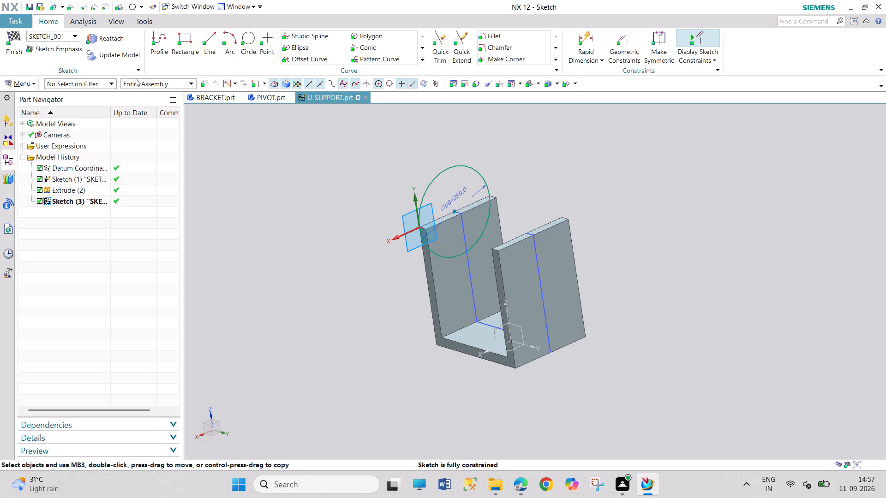
Finish the circle sketch and extrude the circle 30 mm in the reversed direction, through the arm's thickness.
click(15, 48)
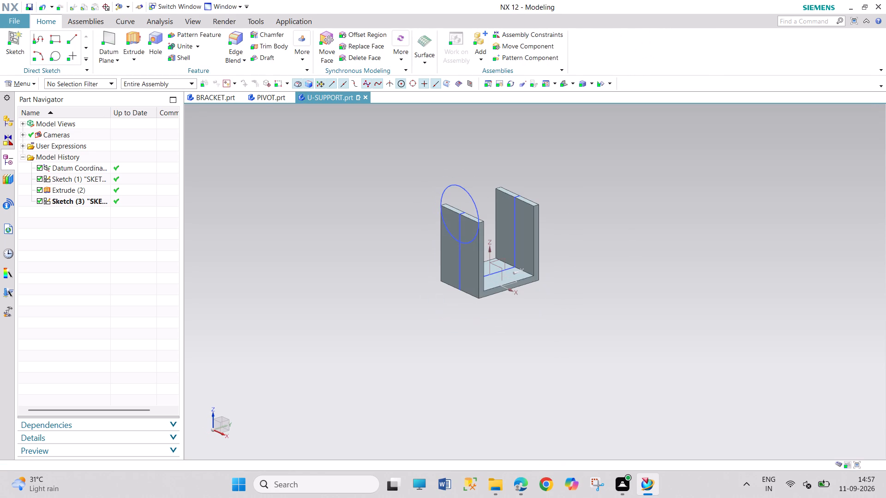
click(129, 31)
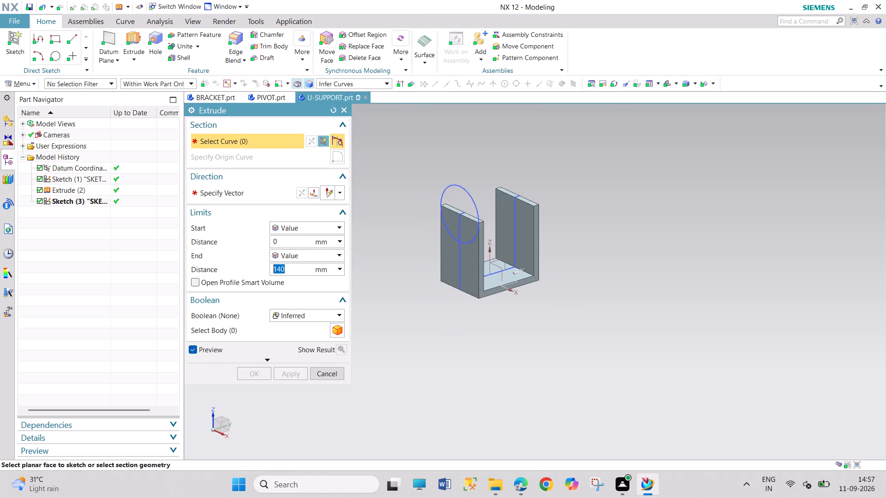
click(463, 185)
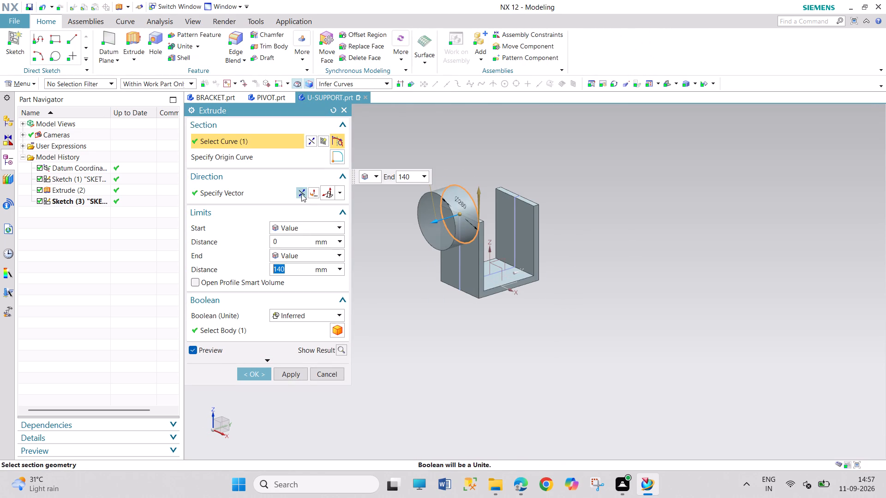
click(301, 194)
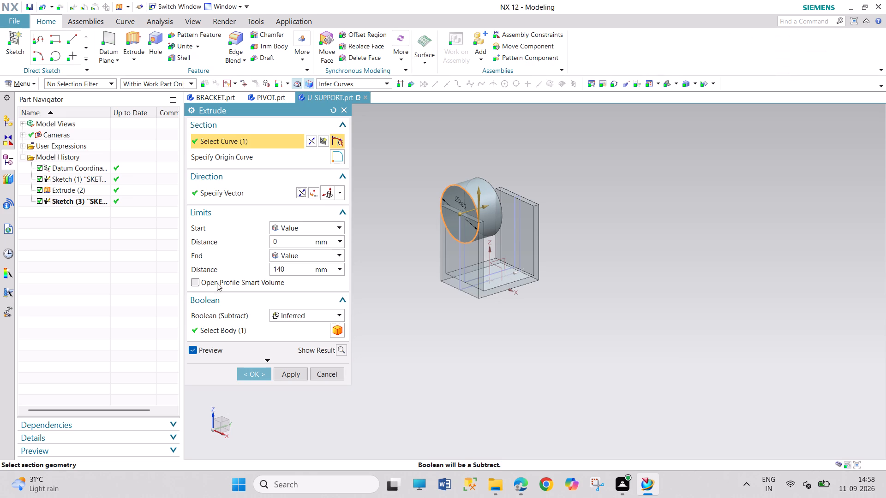
double_click(293, 267)
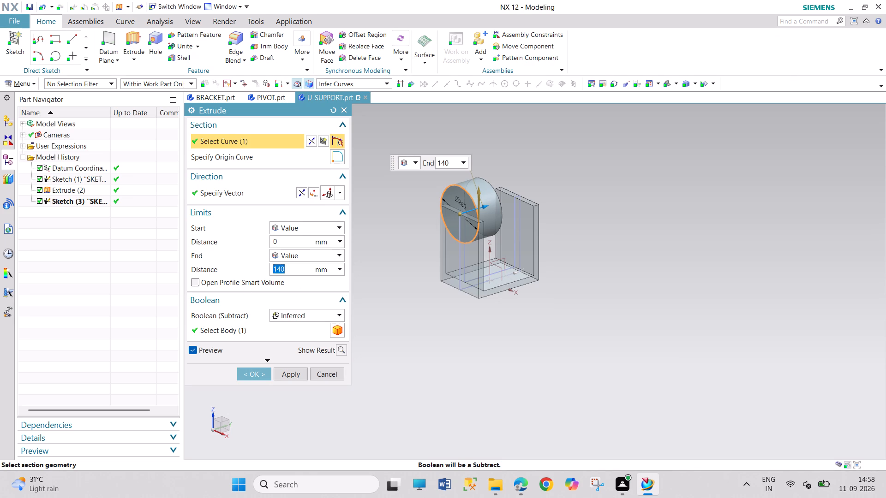
text(30)
key(Return)
click(246, 376)
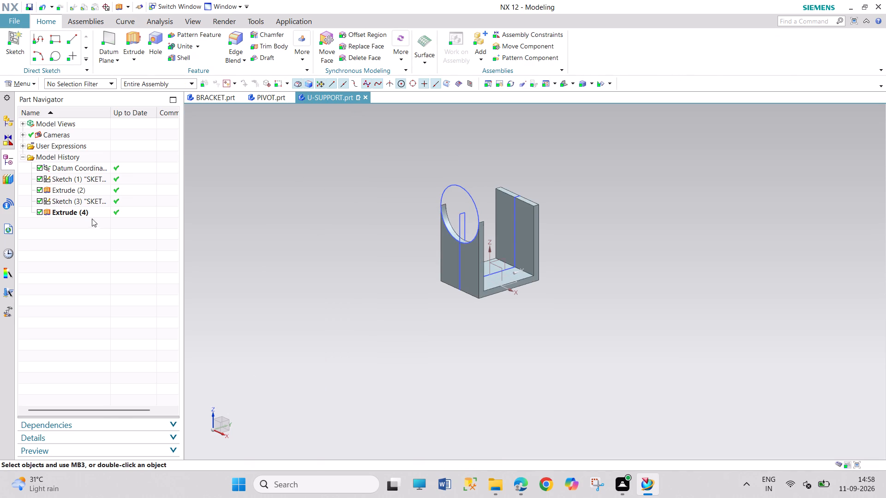
Edit the circle's extrusion with rollback and change its Boolean to Unite.
right_click(88, 209)
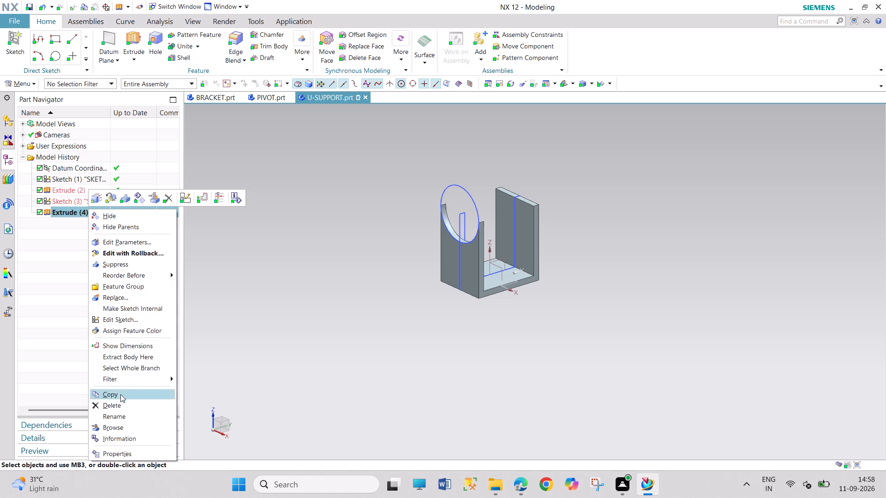
click(142, 253)
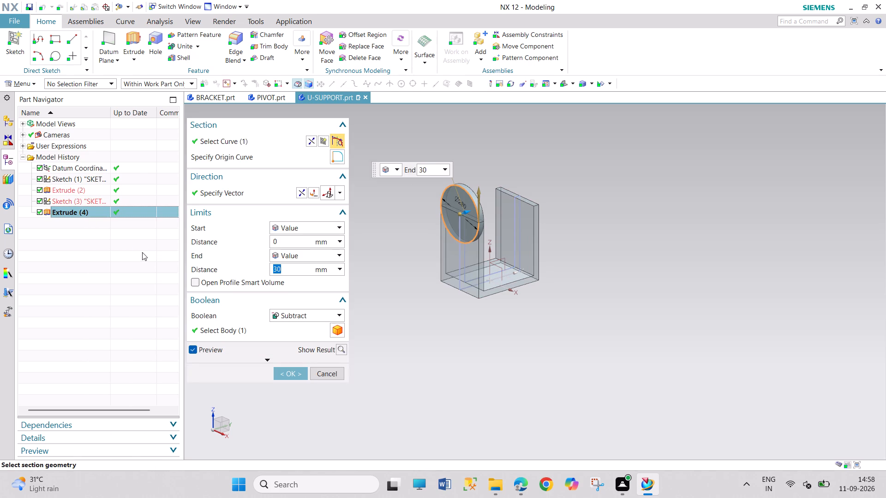
click(307, 313)
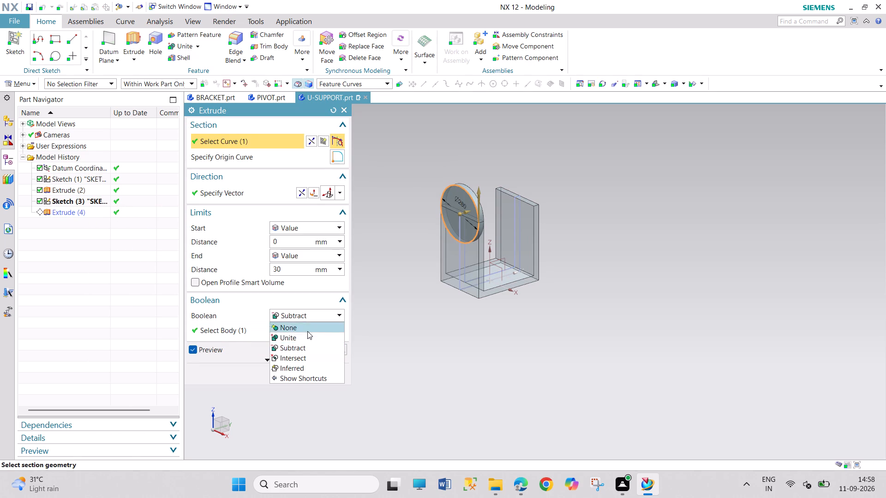
click(307, 333)
click(301, 374)
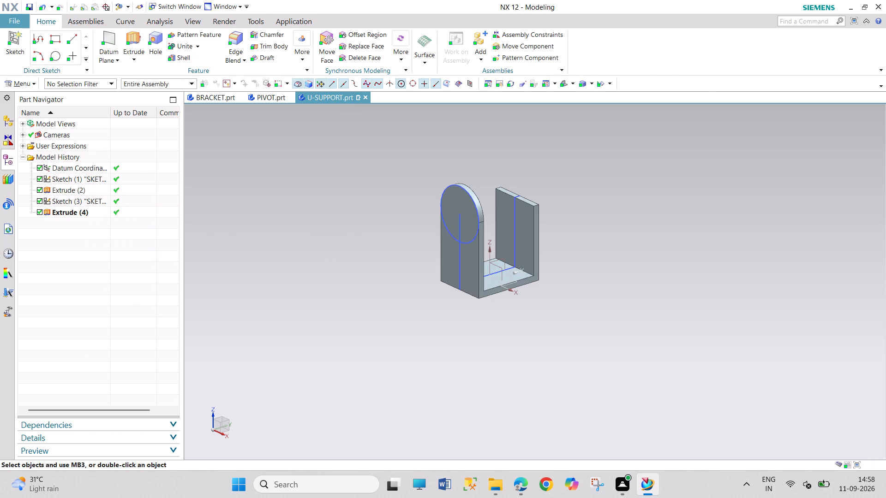
Create a new task-environment sketch on the outer face of the opposite, square-topped arm of the U.
middle_drag(340, 327, 310, 319)
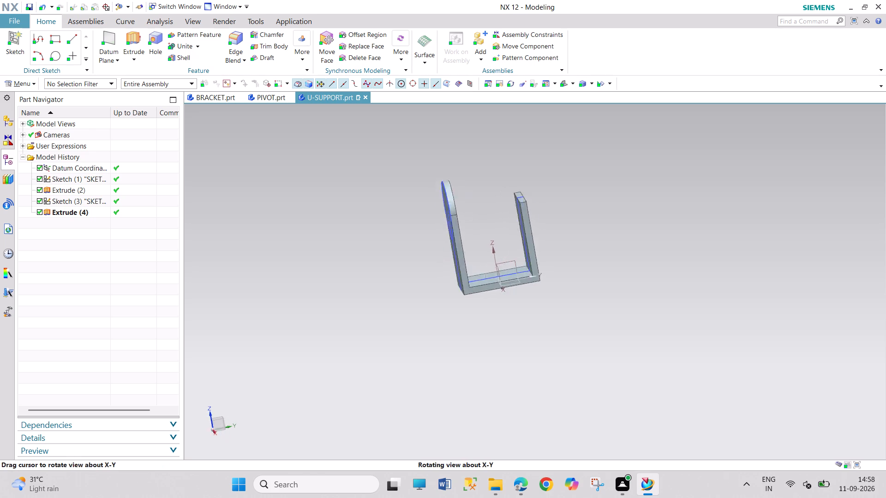
middle_drag(310, 319, 270, 334)
scroll(268, 193, up, 1)
middle_drag(275, 196, 284, 200)
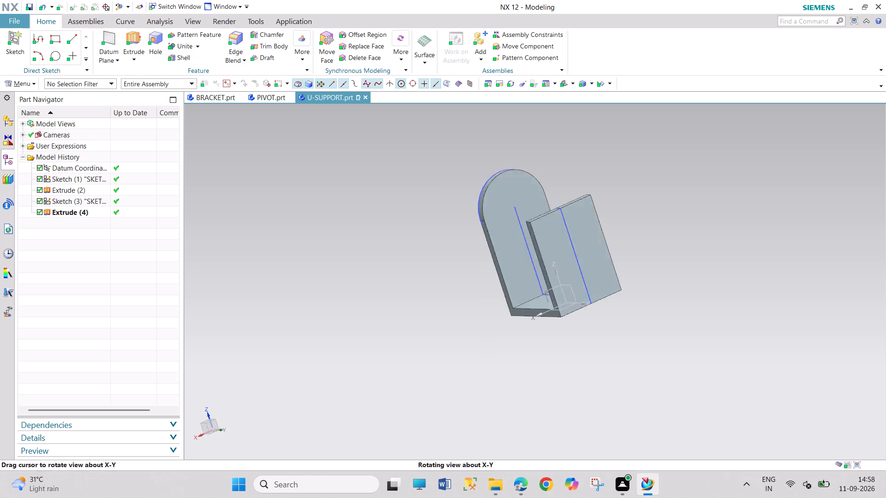
middle_drag(284, 200, 328, 214)
click(39, 83)
click(33, 82)
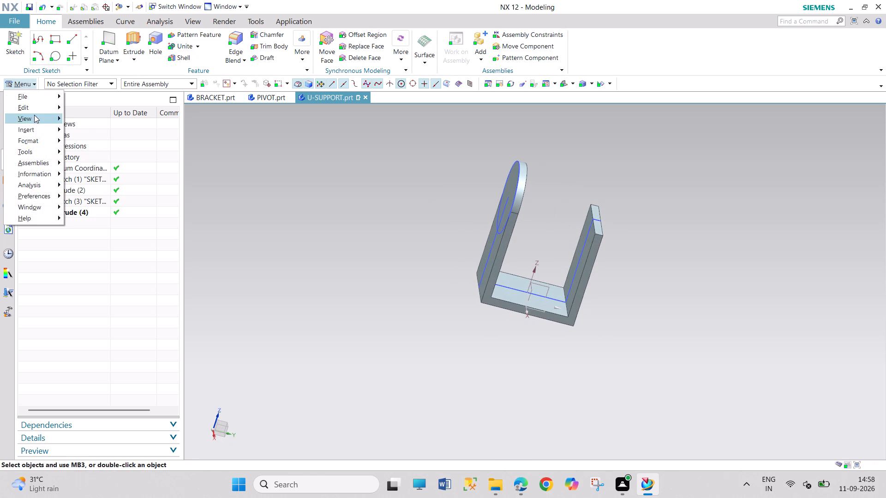
click(34, 127)
click(80, 139)
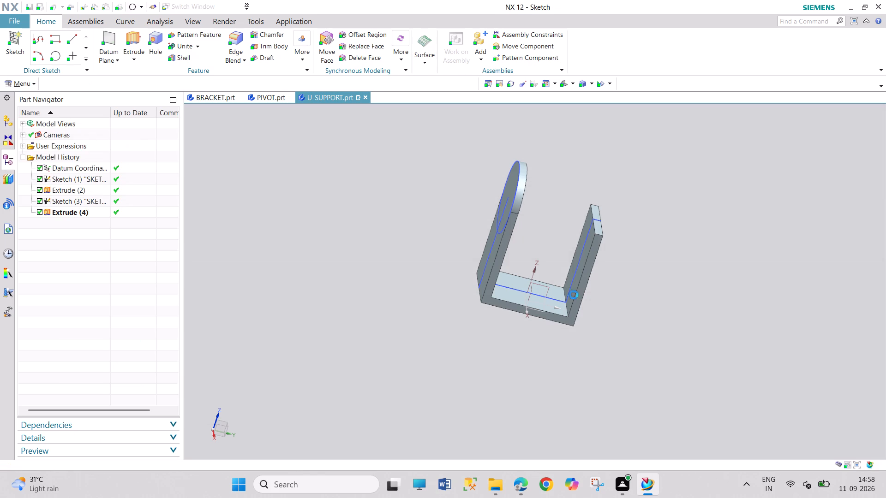
middle_drag(638, 300, 609, 300)
scroll(609, 300, up, 1)
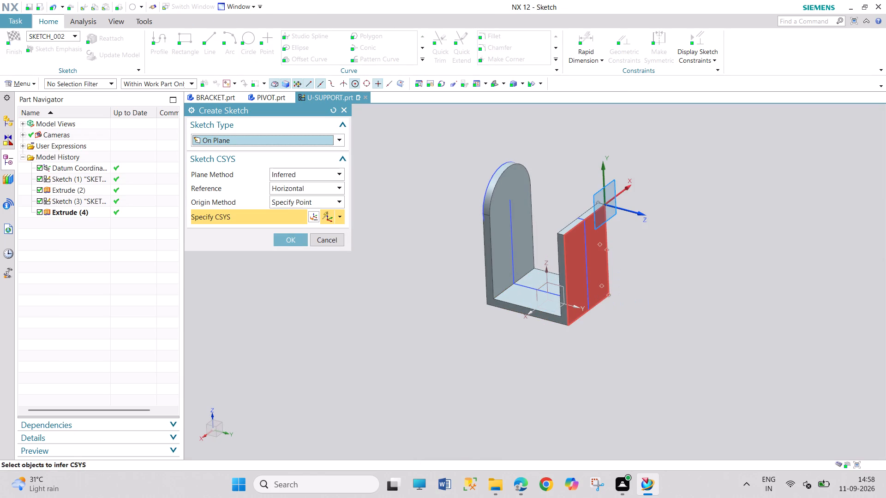
click(602, 240)
click(290, 243)
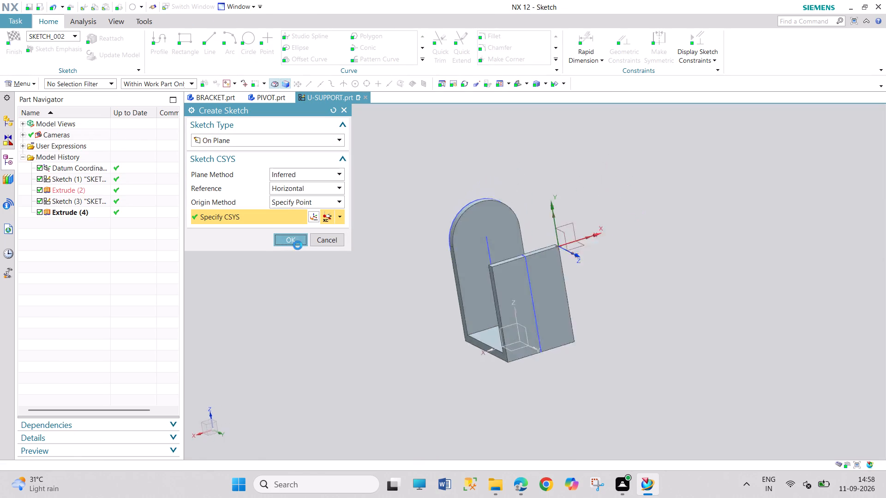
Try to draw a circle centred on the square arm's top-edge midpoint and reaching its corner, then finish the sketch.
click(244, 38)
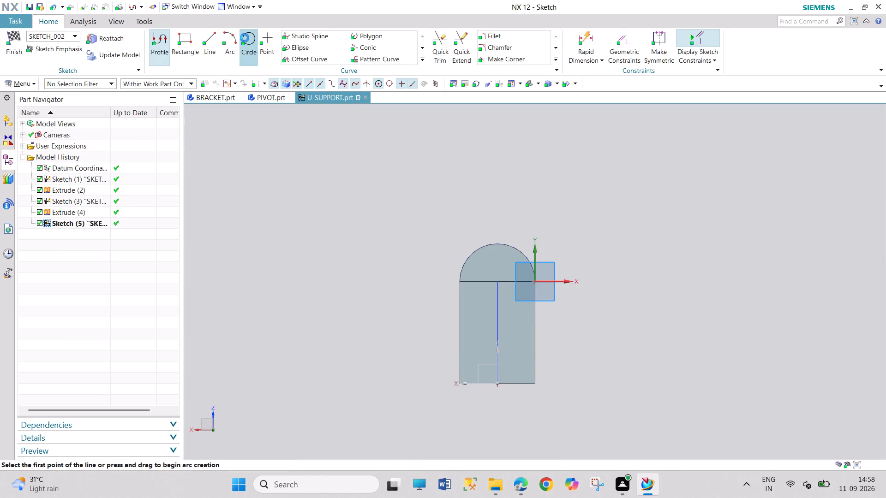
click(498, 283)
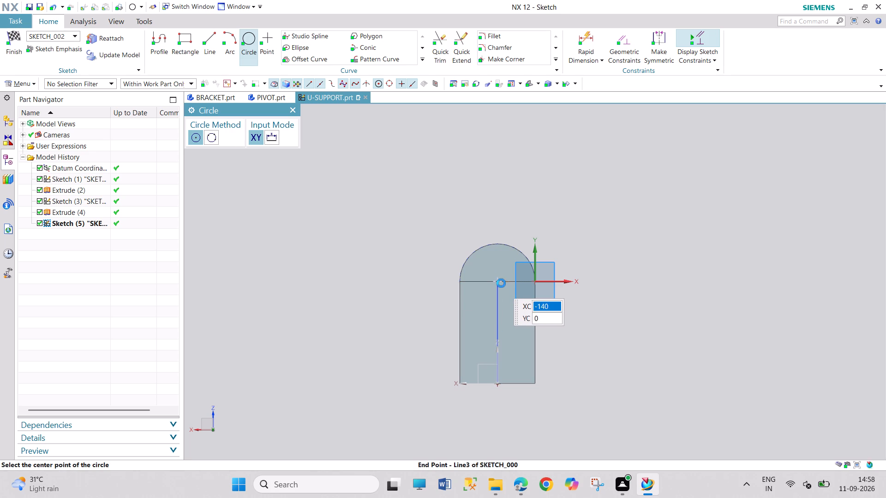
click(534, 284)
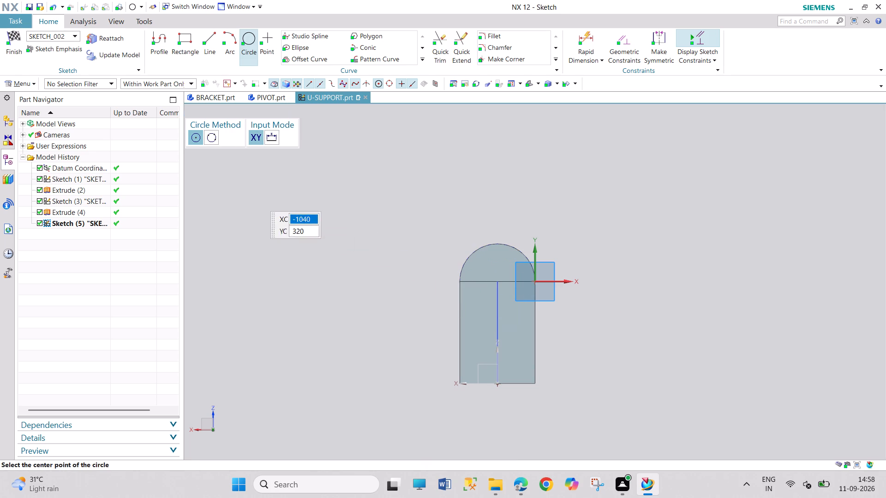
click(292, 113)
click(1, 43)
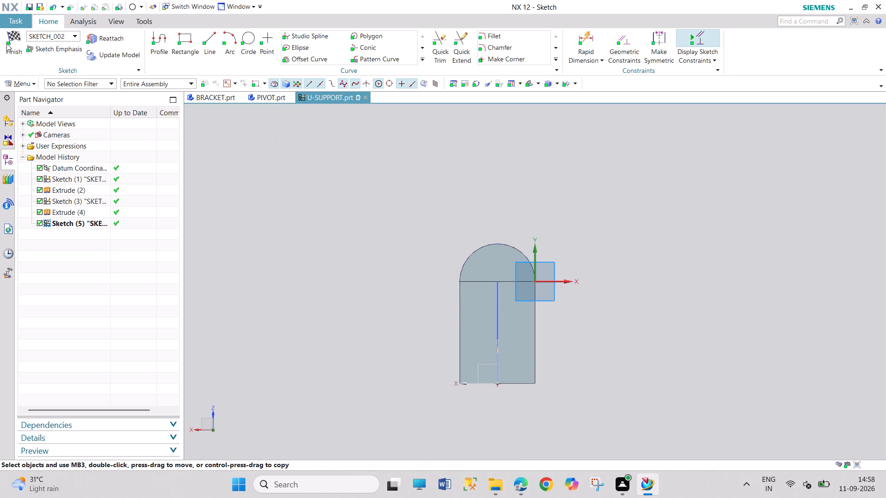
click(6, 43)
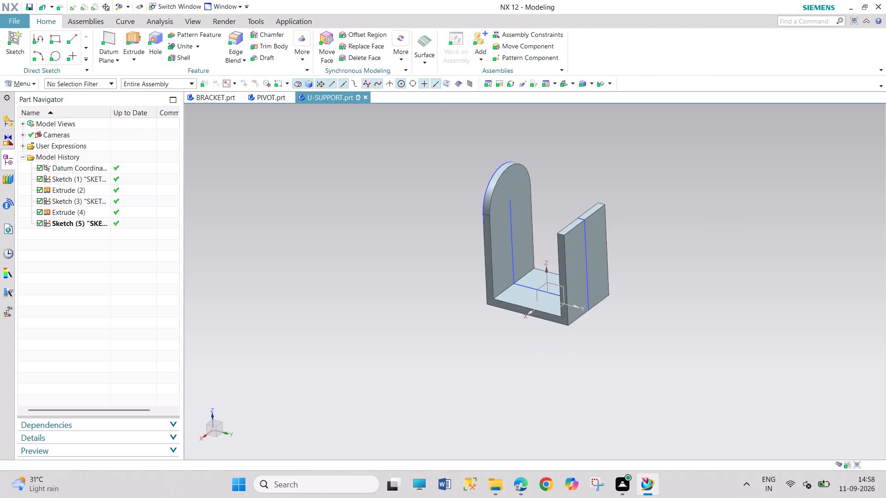
Create a new task-environment sketch on the outer face of the square-topped arm.
click(33, 81)
click(39, 127)
drag(89, 140, 94, 141)
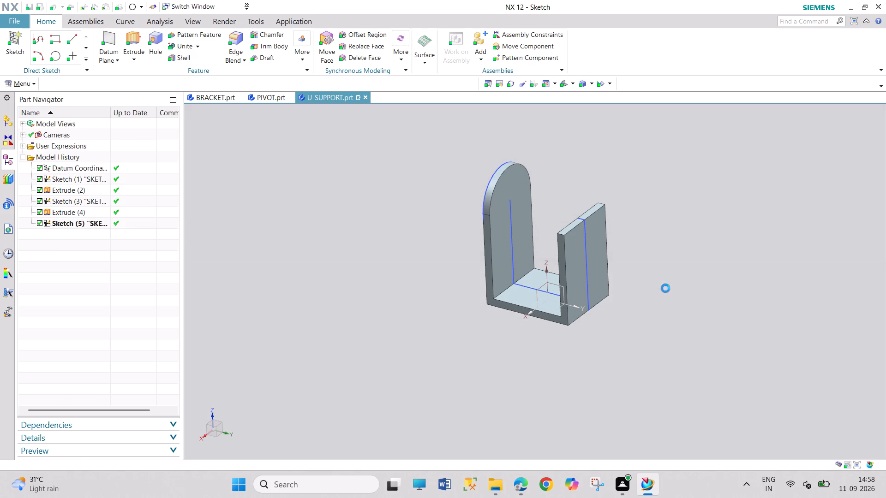
click(593, 252)
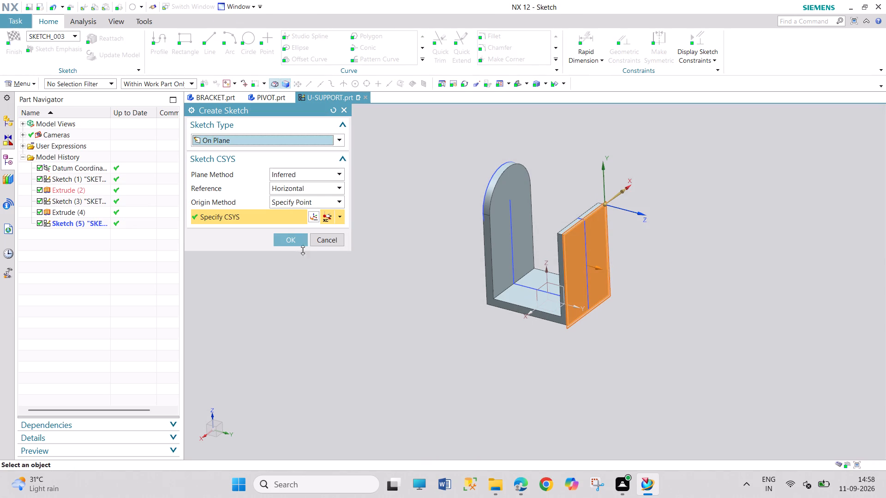
click(298, 245)
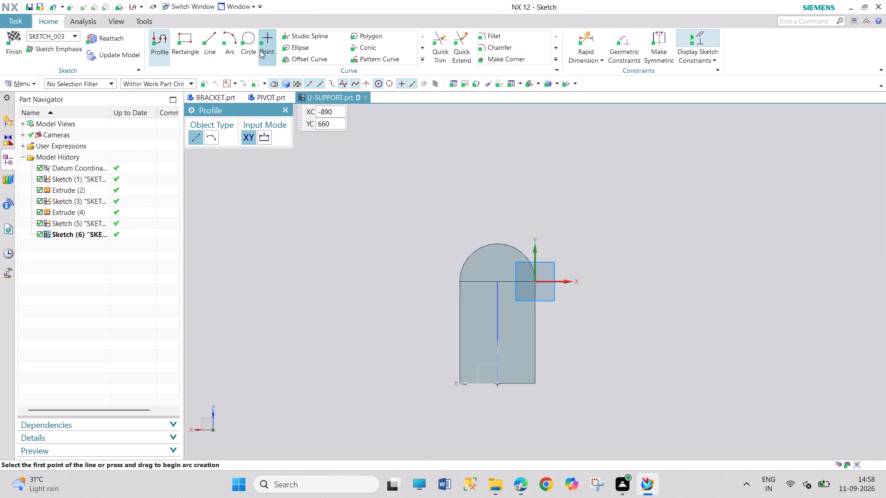
Draw a 280 mm diameter circle centred on the arm's top-edge midpoint and reaching its corner, then finish the sketch.
click(251, 46)
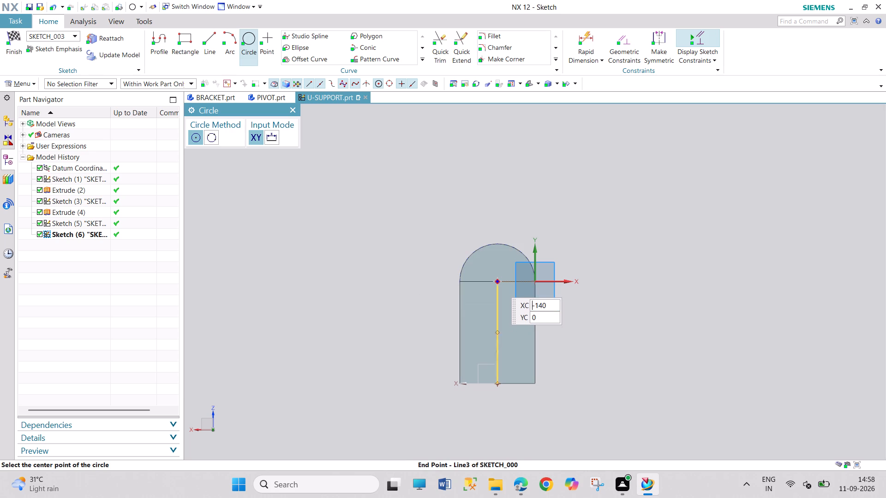
click(497, 280)
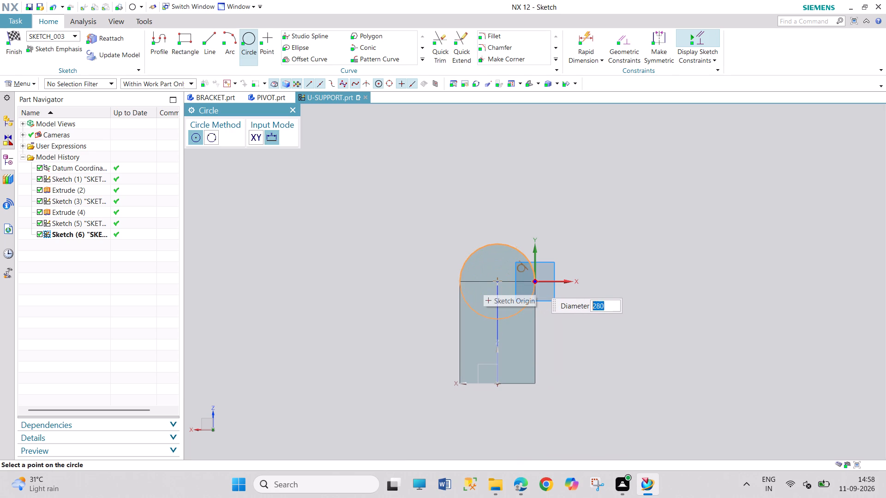
click(536, 283)
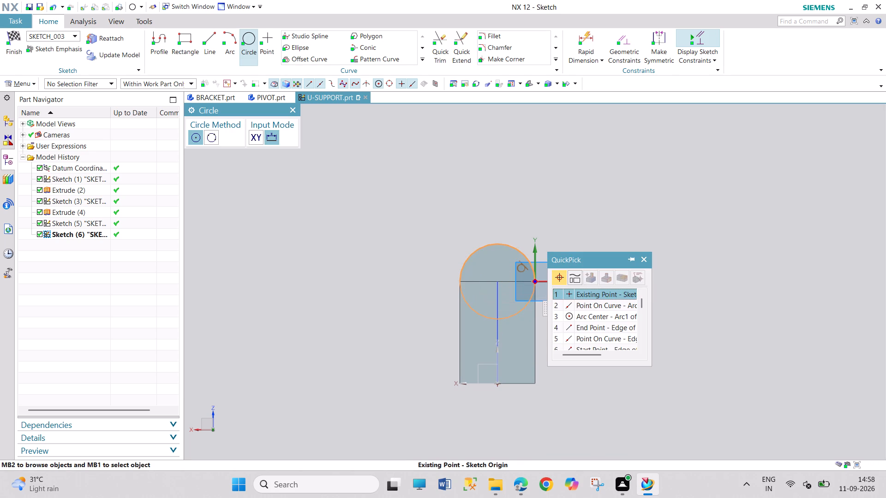
click(600, 293)
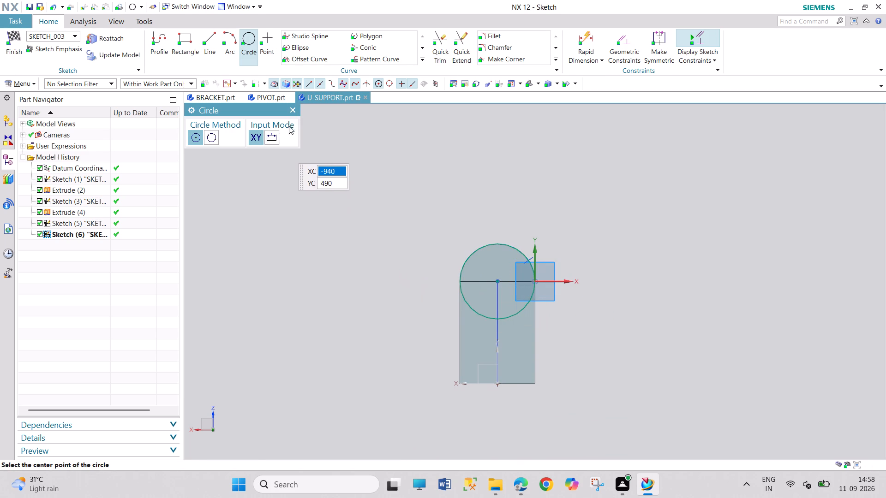
click(290, 110)
click(3, 41)
click(13, 45)
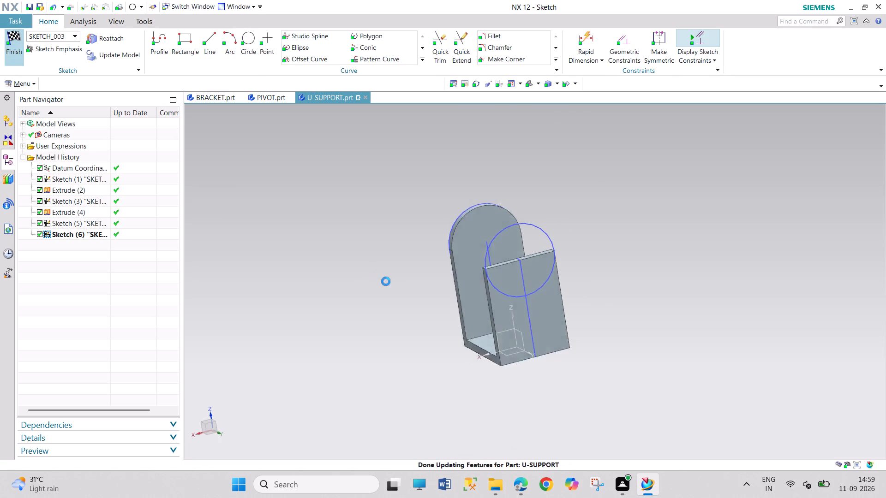
Extrude the 280 mm circle 30 mm in the reversed direction, through the arm's thickness, with Boolean set to Unite.
click(137, 42)
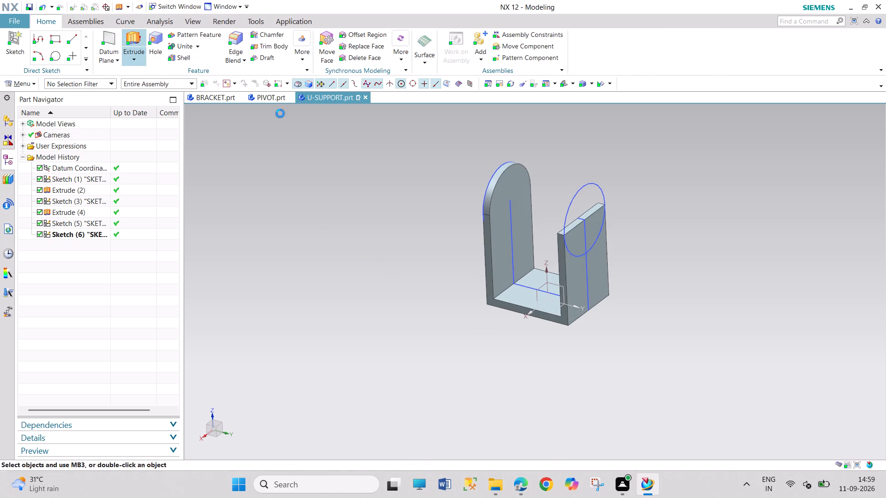
click(594, 184)
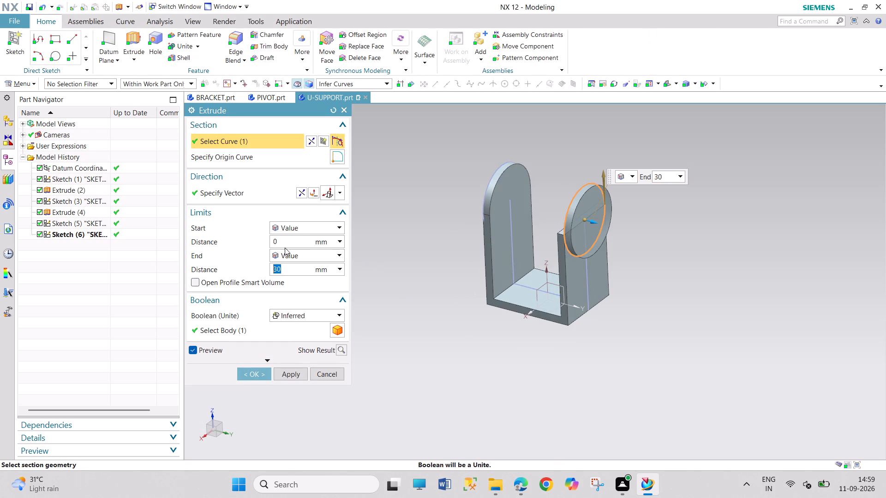
click(301, 191)
click(307, 316)
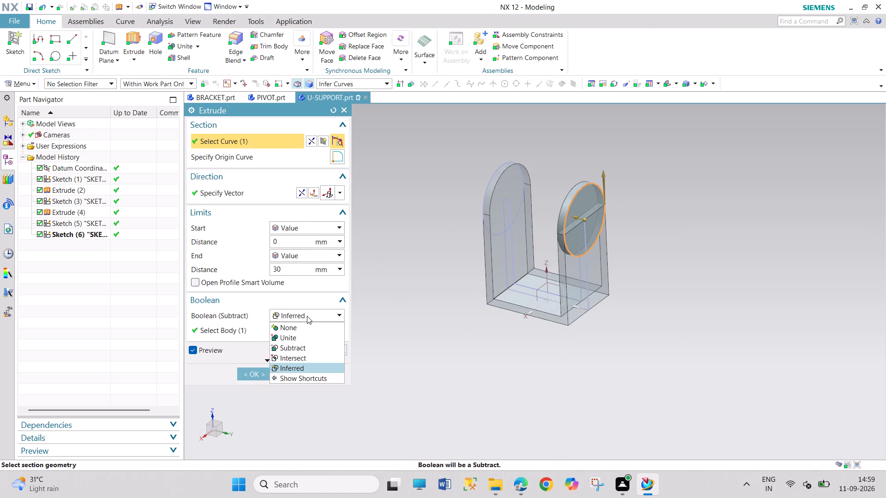
click(307, 339)
click(253, 373)
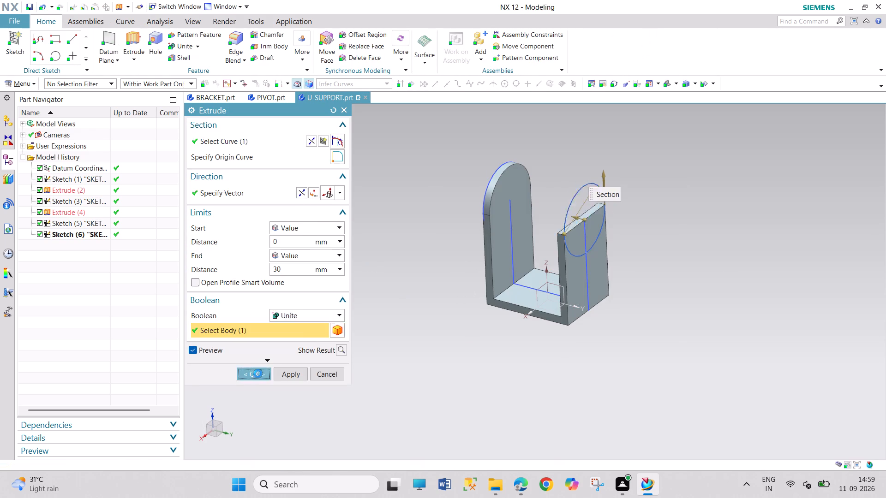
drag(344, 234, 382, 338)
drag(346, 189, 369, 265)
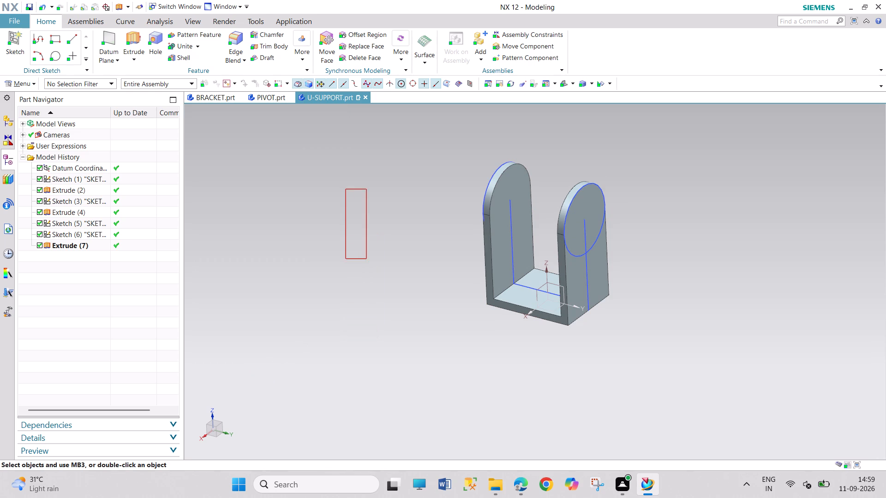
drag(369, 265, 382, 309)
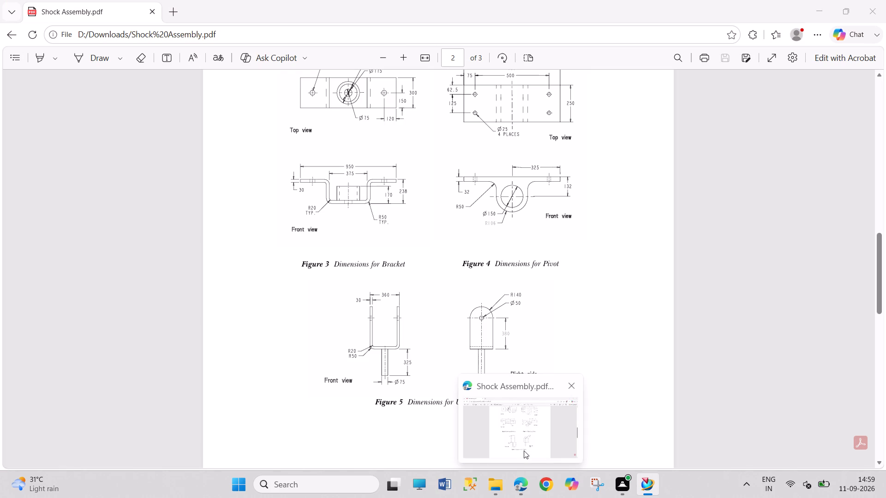
Create a new task-environment sketch on the outer face of the newly rounded arm.
click(33, 83)
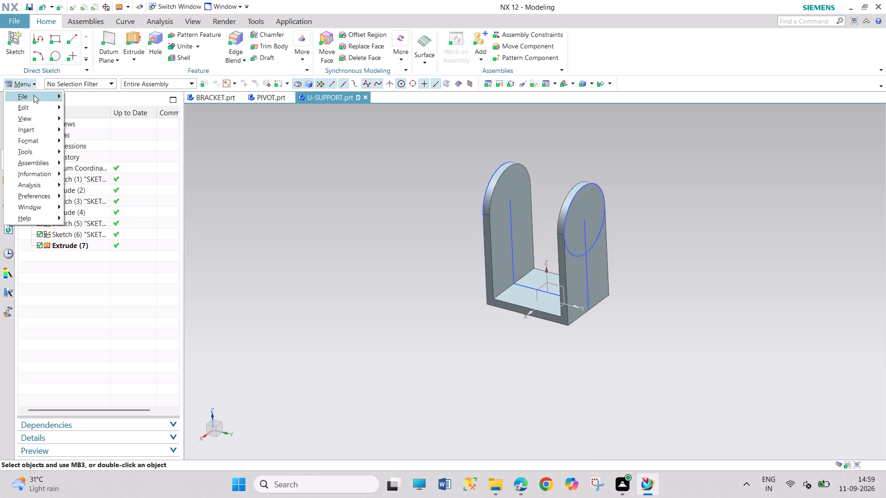
click(40, 127)
click(102, 137)
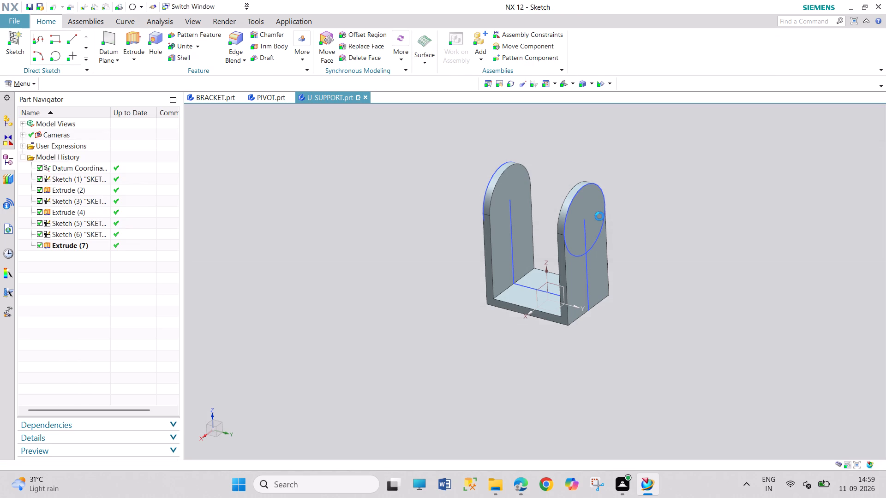
click(597, 218)
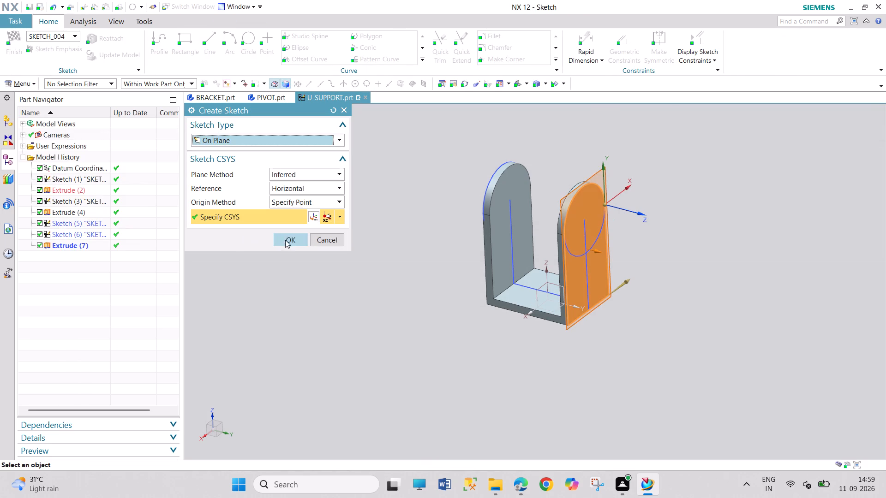
click(287, 237)
Draw a 50 mm diameter circle concentric with the arm's rounded end and finish the sketch.
scroll(531, 415, up, 1)
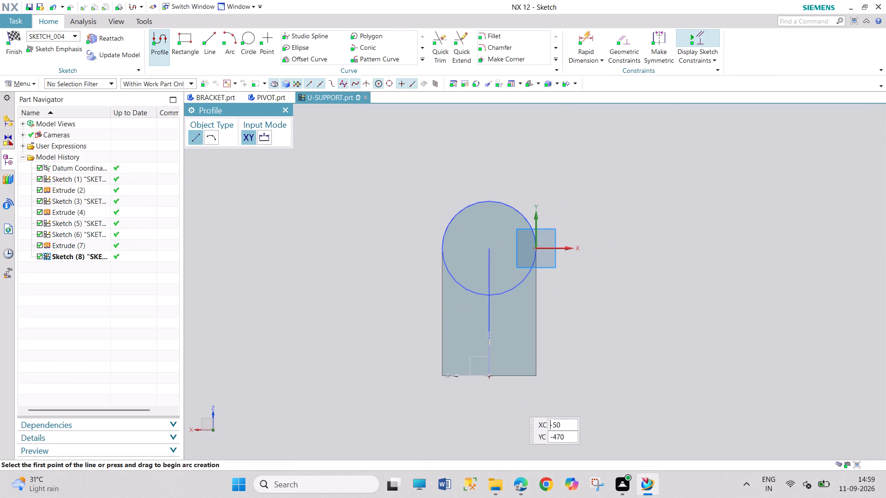
click(241, 46)
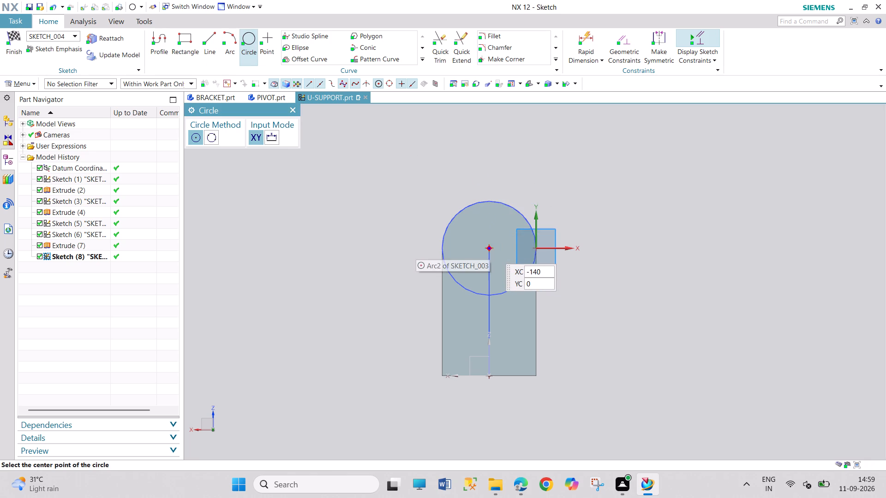
click(489, 248)
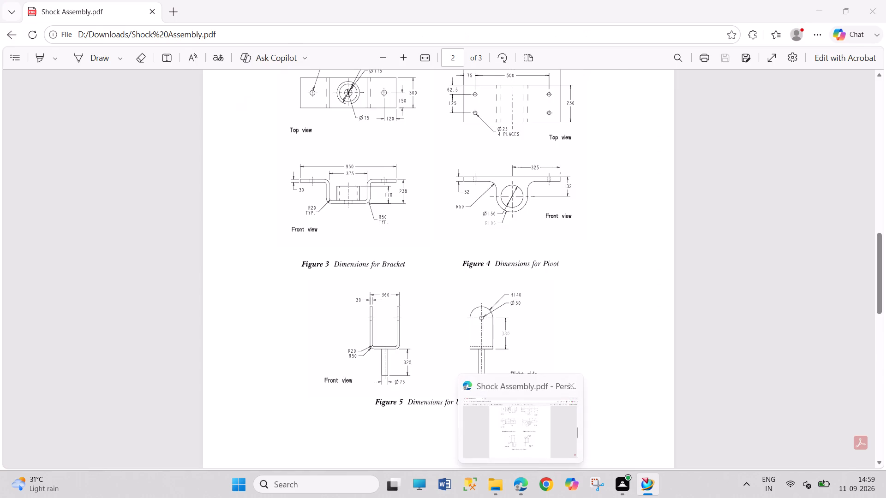
text(50)
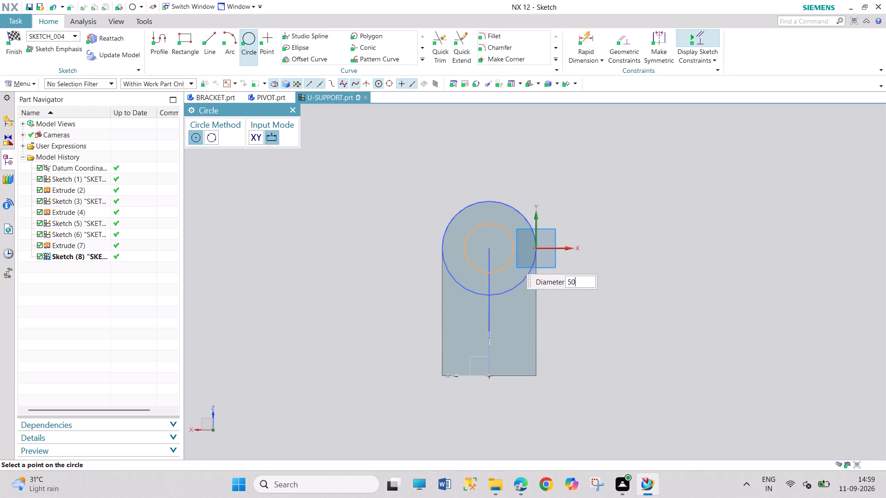
key(Return)
click(297, 112)
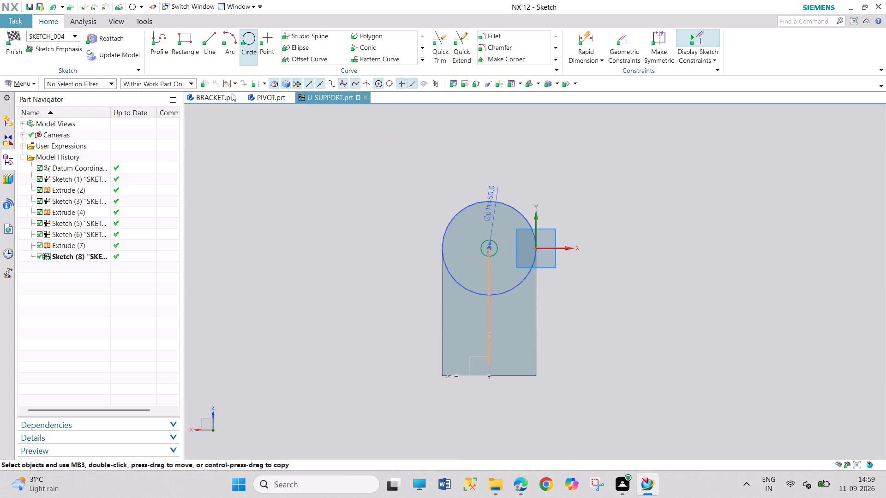
click(18, 53)
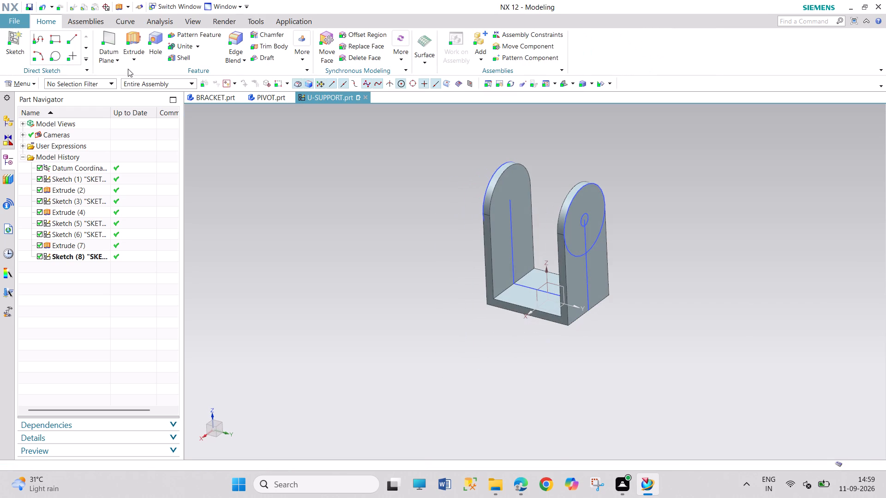
Extrude the 50 mm circle 500 mm in the reversed direction with Boolean Subtract, cutting pin holes through both arms.
click(137, 35)
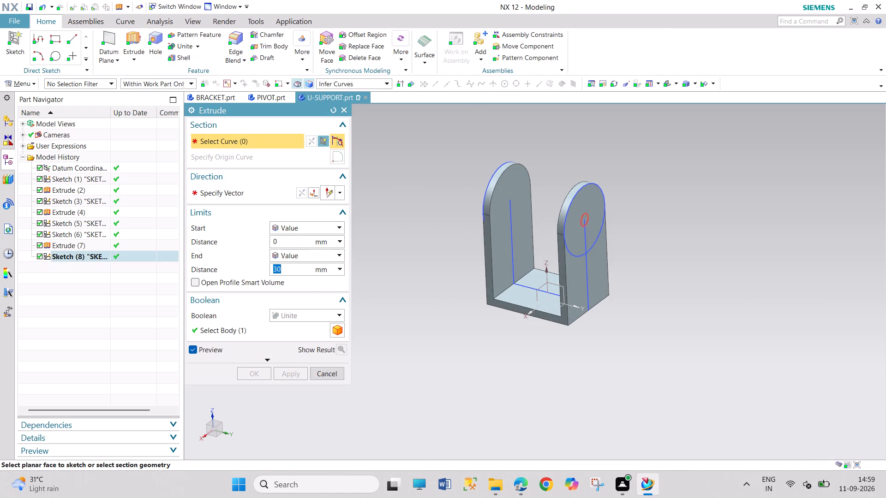
click(586, 213)
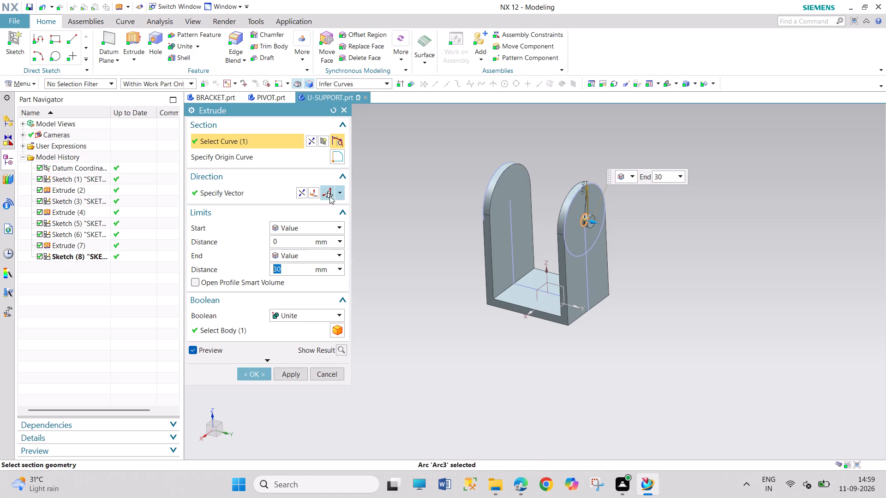
click(302, 190)
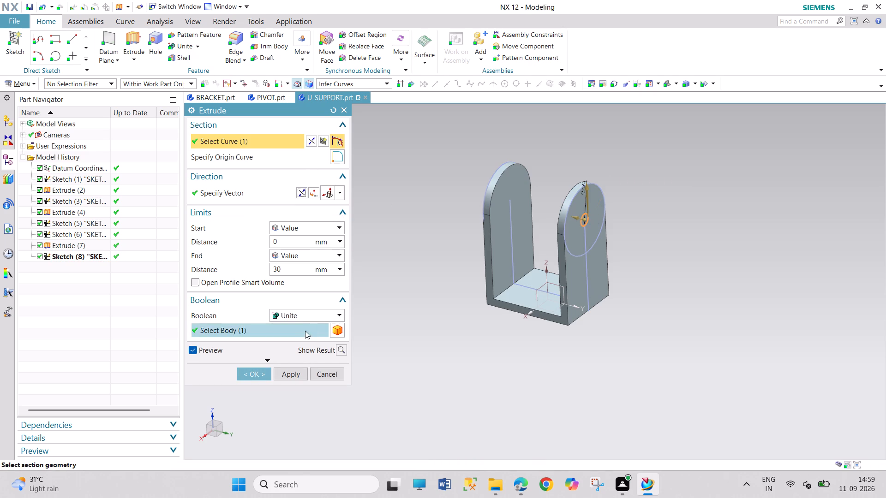
double_click(290, 270)
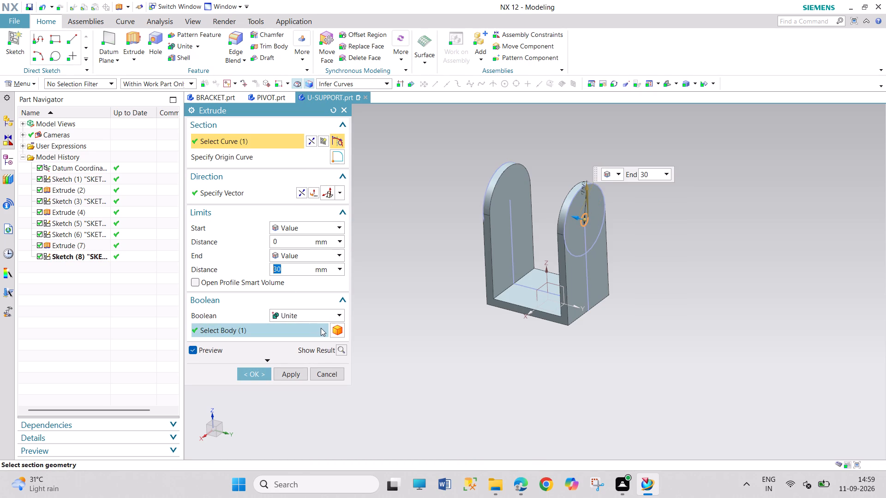
text(500)
key(Return)
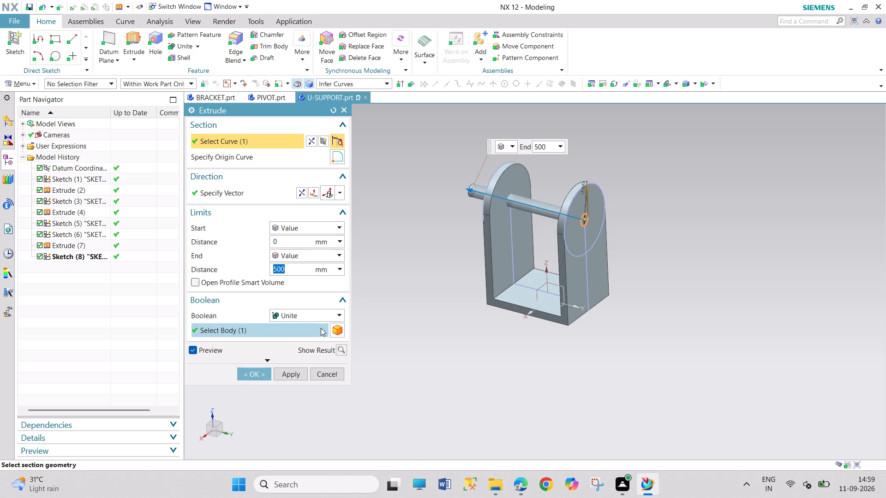
click(323, 320)
click(311, 344)
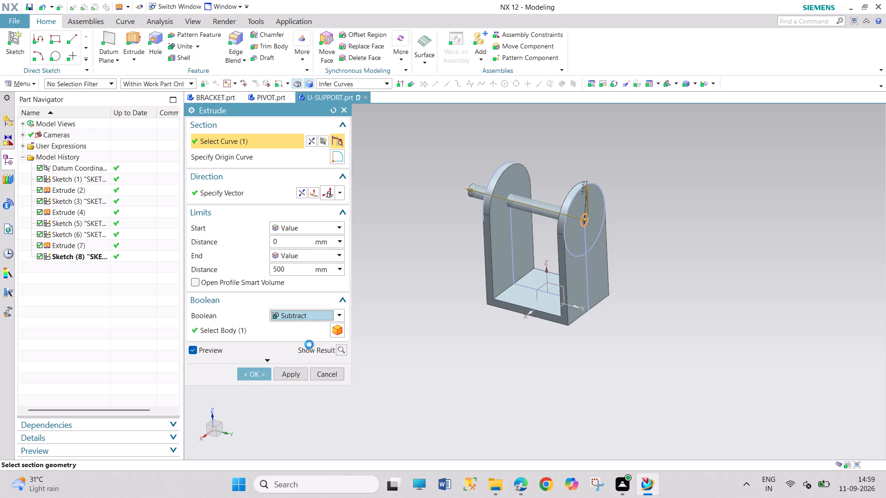
click(263, 375)
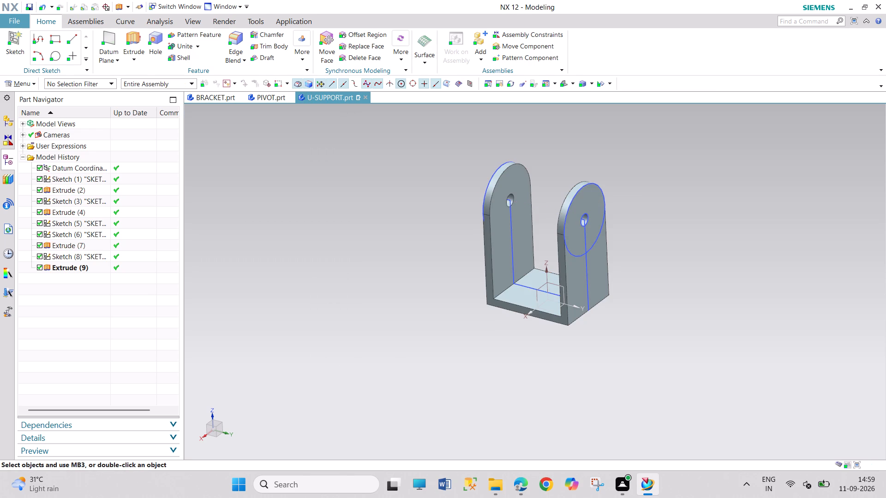
Create a new task-environment sketch on the underside of the U-Support's base.
middle_drag(421, 339, 418, 290)
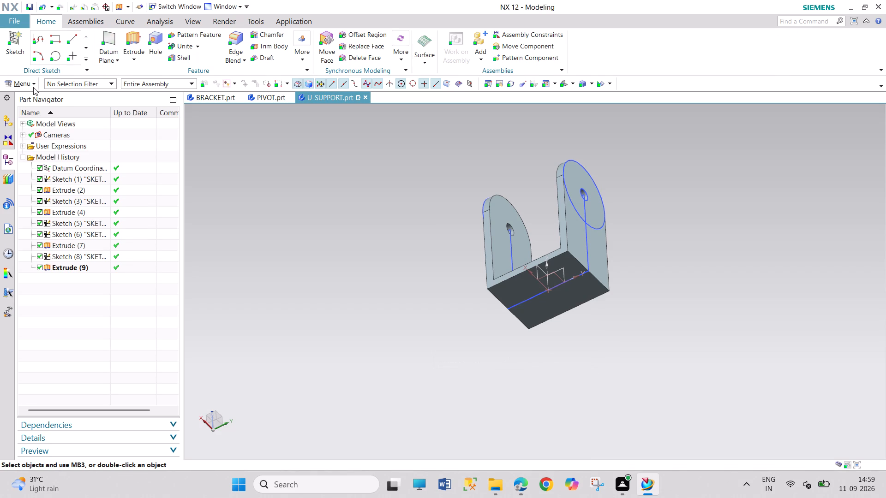
click(30, 87)
click(35, 126)
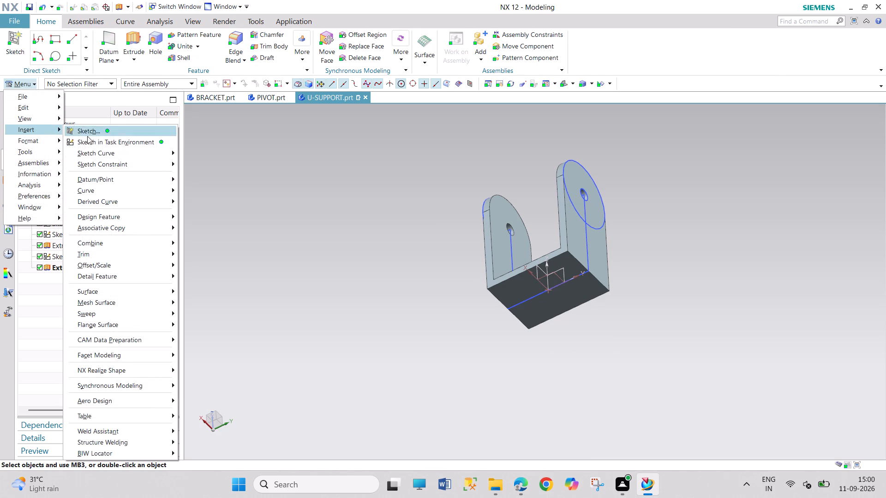
click(87, 138)
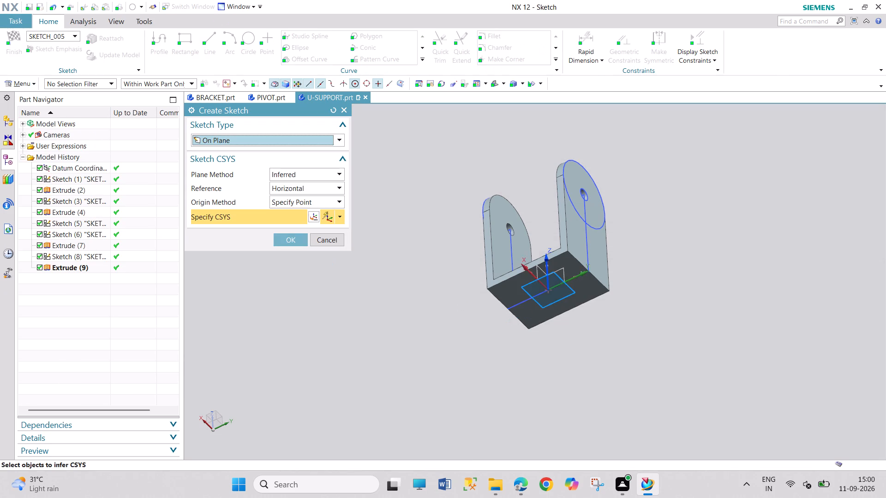
click(560, 300)
click(294, 241)
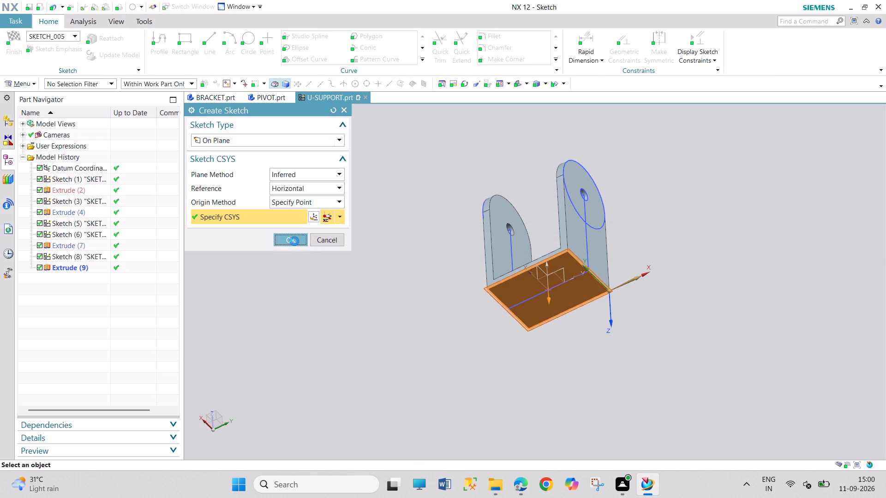
Draw a 75 mm diameter circle centred on the underside of the base and finish the sketch.
click(251, 44)
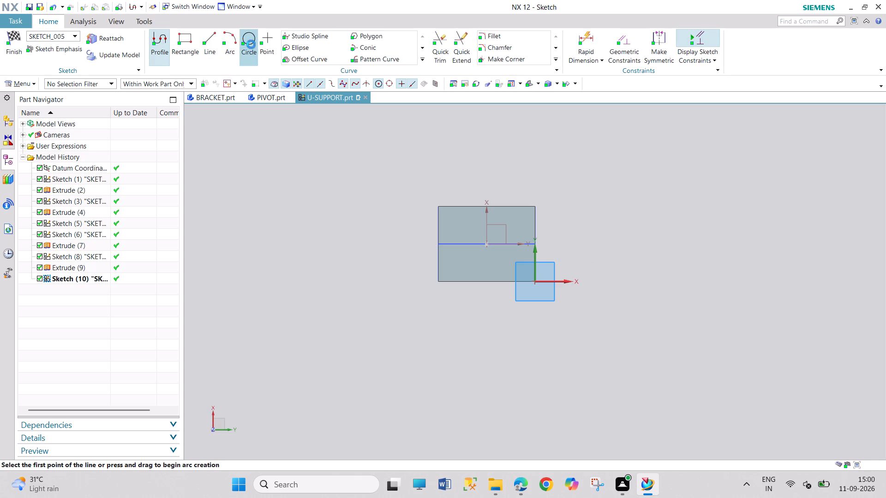
click(486, 243)
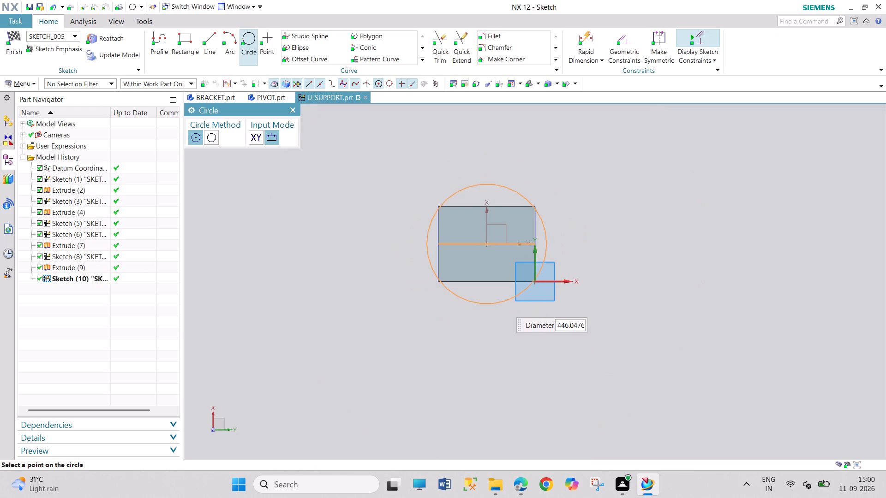
text(75)
key(Return)
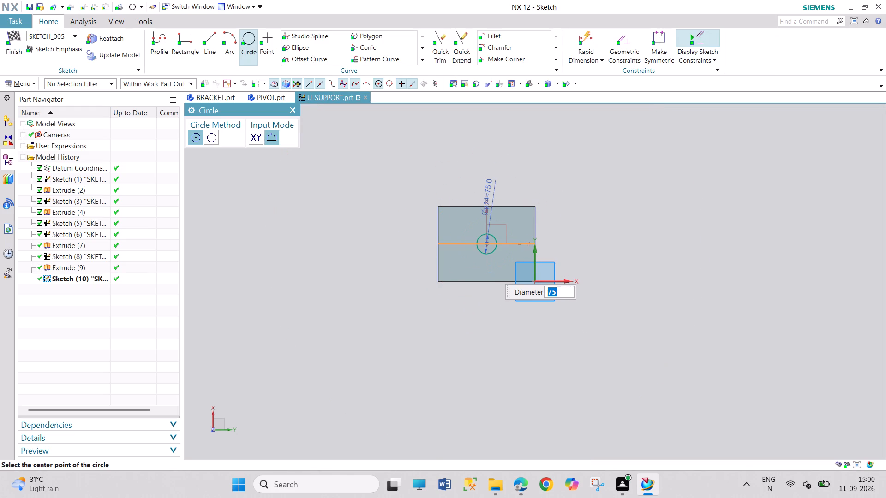
click(295, 108)
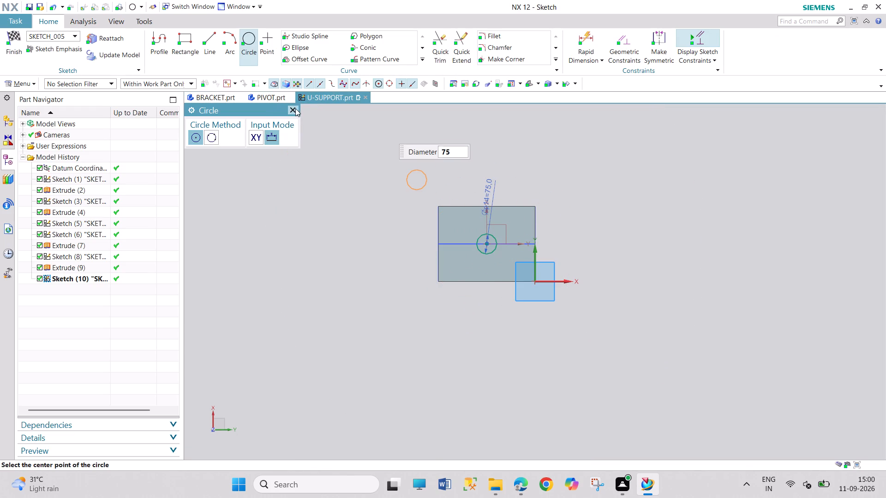
click(5, 38)
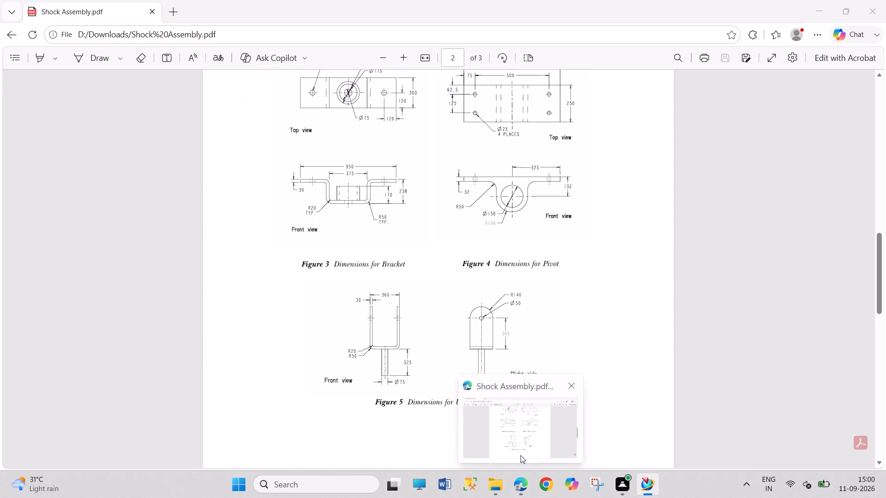
Extrude the 75 mm circle 325 mm downward from the base with Boolean Unite to form the bottom shaft.
click(131, 38)
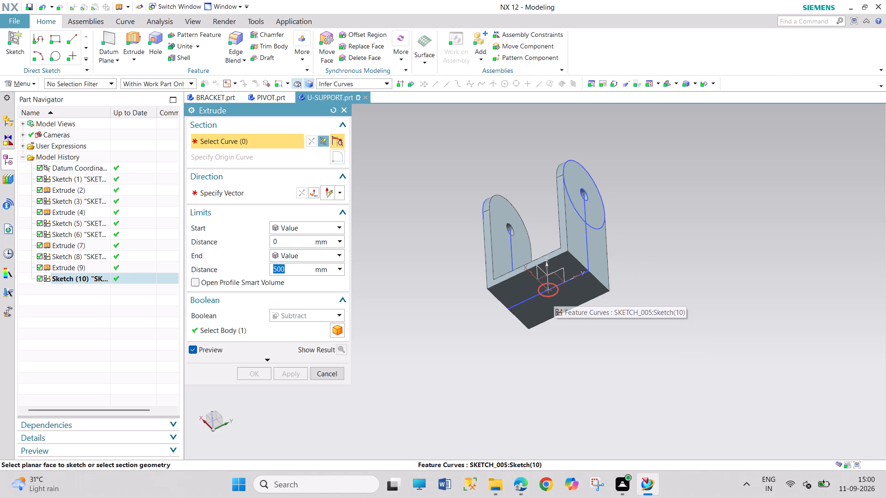
drag(554, 294, 559, 294)
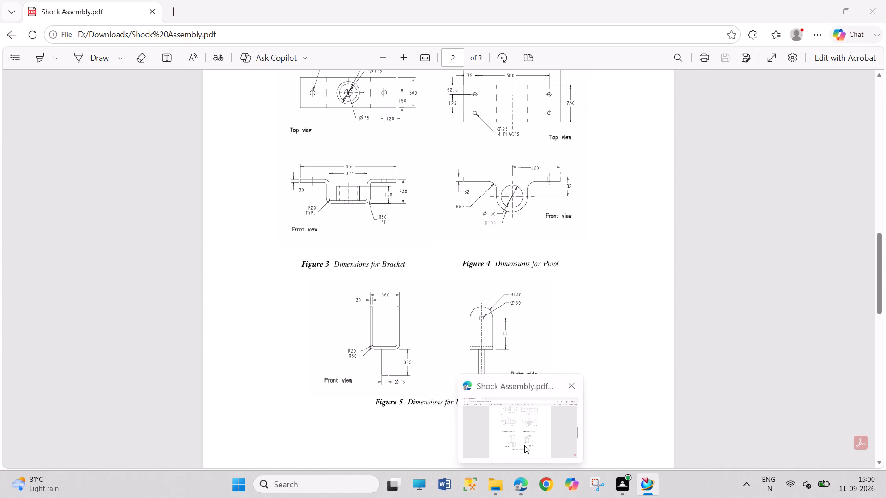
text(75)
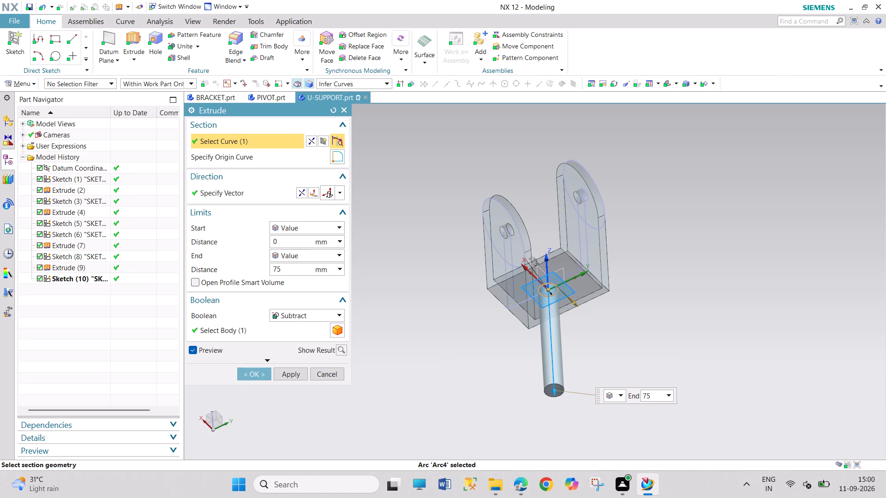
key(Return)
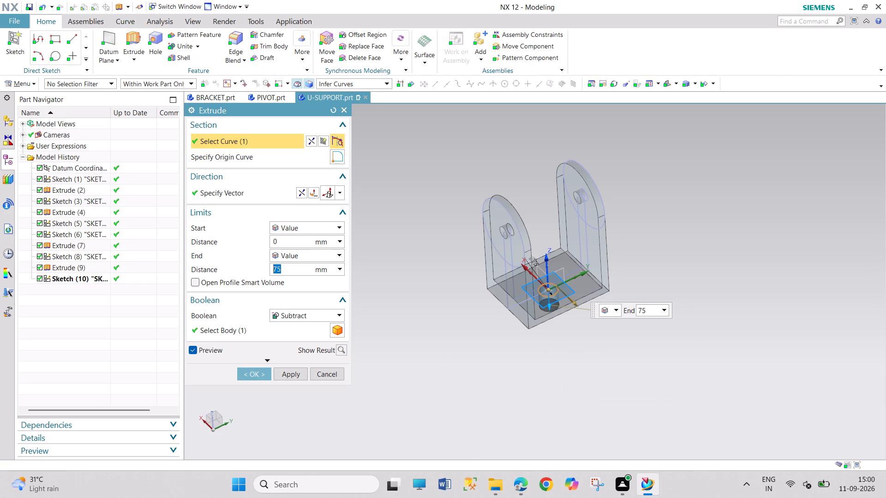
middle_drag(416, 318, 442, 337)
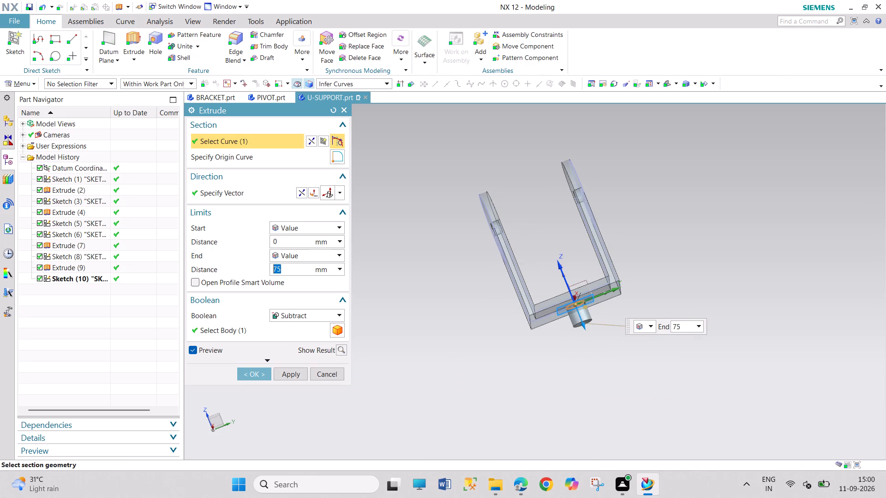
click(327, 311)
click(323, 338)
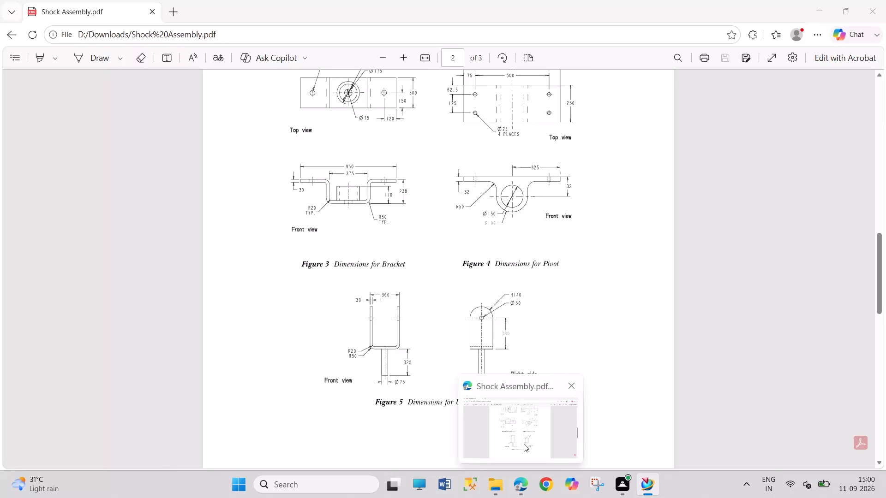
double_click(287, 270)
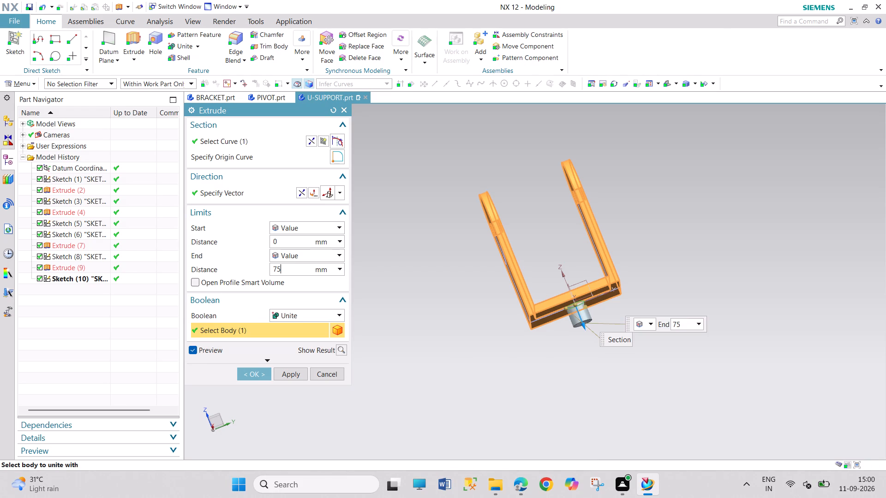
text(325)
key(Return)
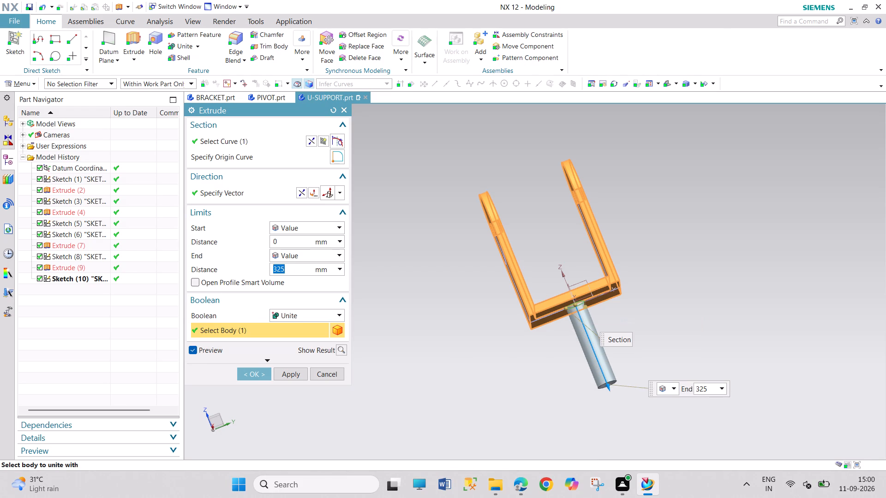
click(261, 373)
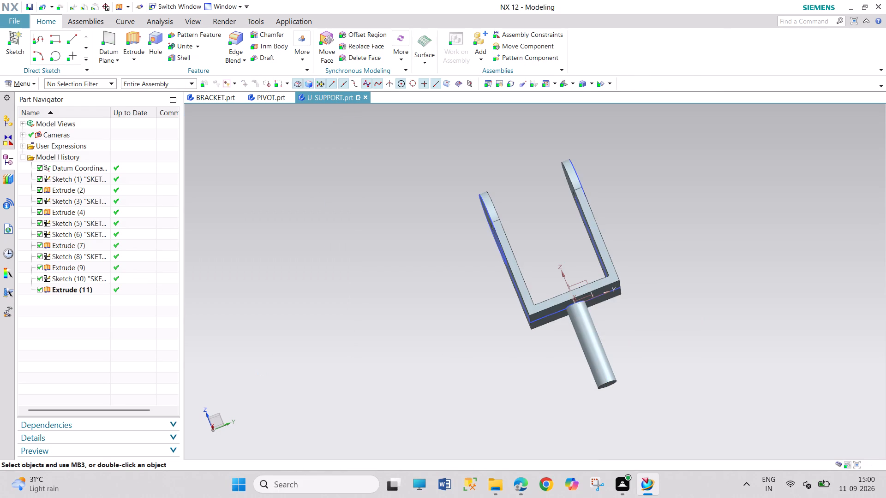
Apply a 50 mm radius edge blend to the two outer bend edges between the base and the arms.
middle_drag(395, 275, 419, 305)
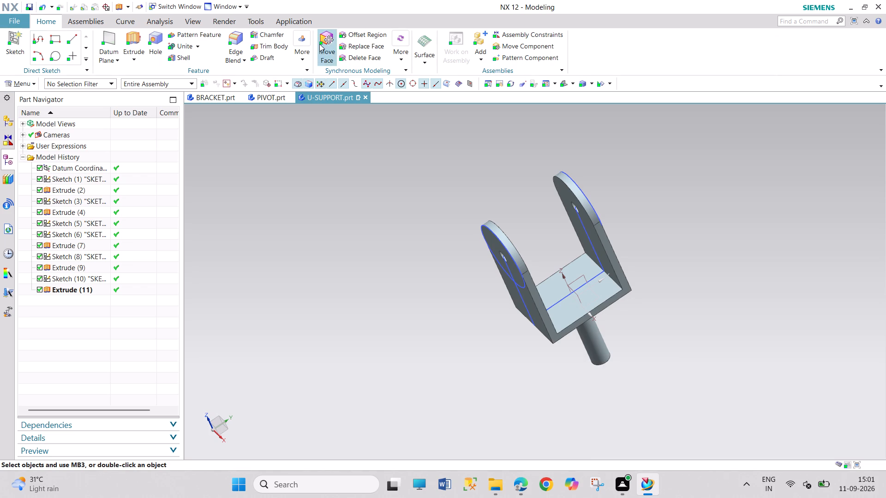
click(228, 34)
middle_drag(476, 355, 475, 355)
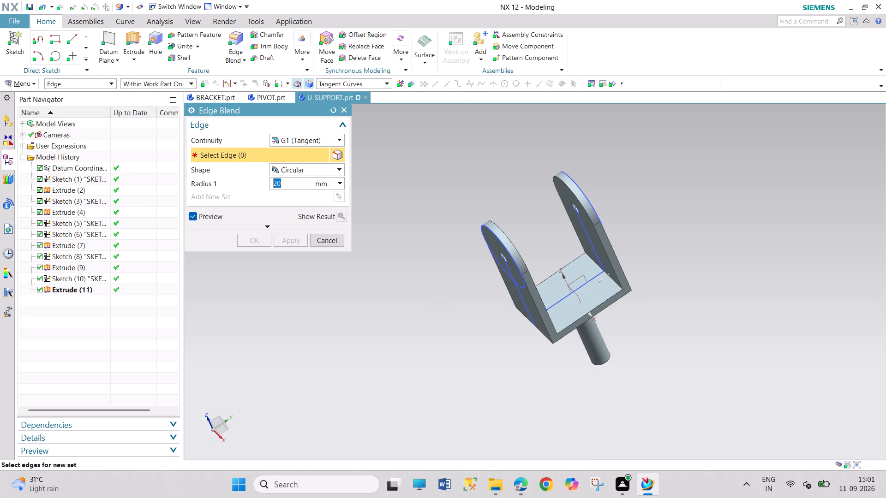
middle_drag(475, 355, 454, 313)
click(527, 329)
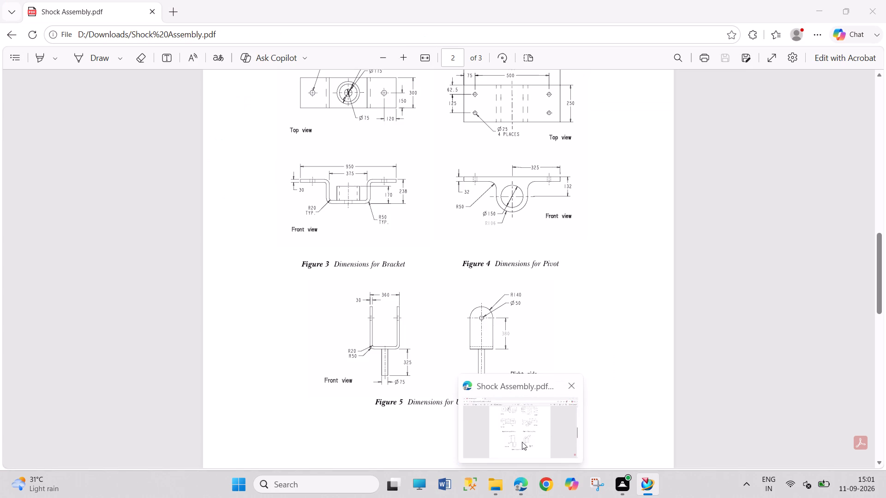
text(50)
key(Return)
click(616, 298)
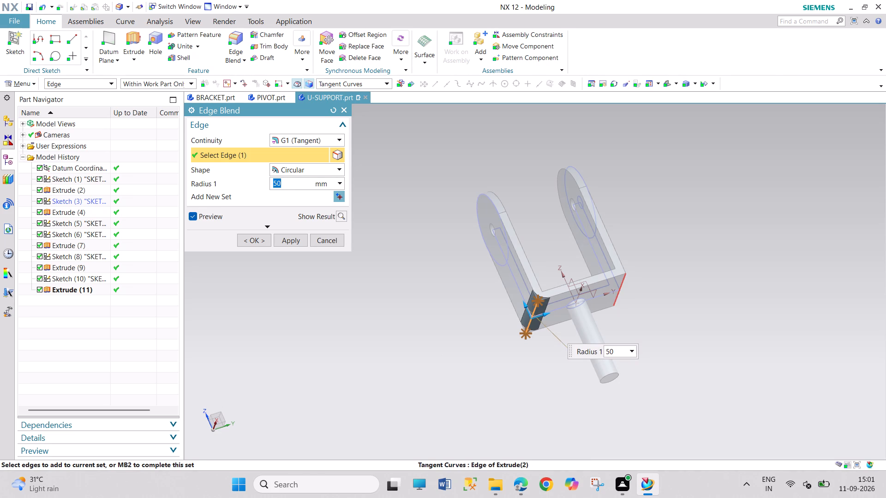
click(260, 238)
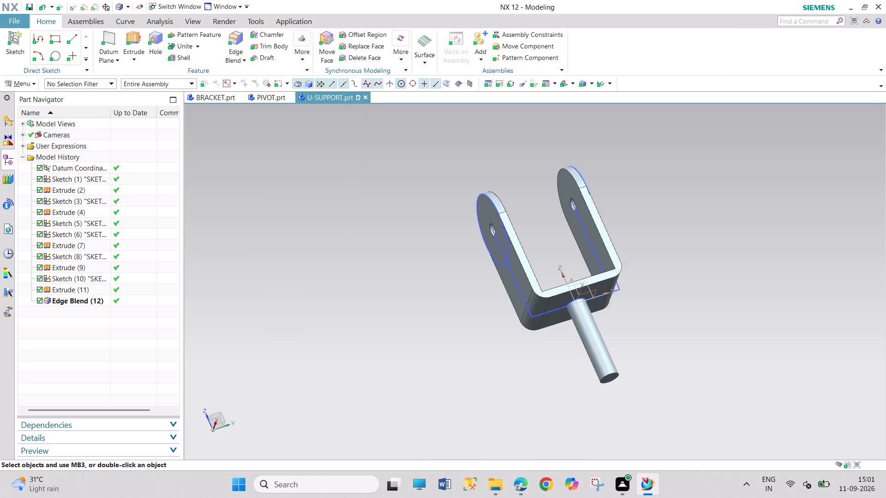
Apply a 20 mm radius edge blend to the two inner edges where the arms meet the base.
click(235, 39)
middle_drag(493, 166, 526, 218)
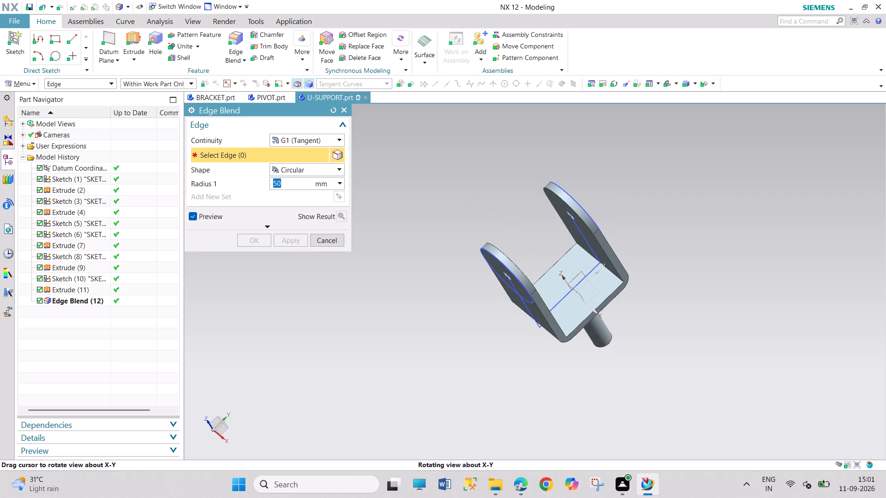
click(611, 275)
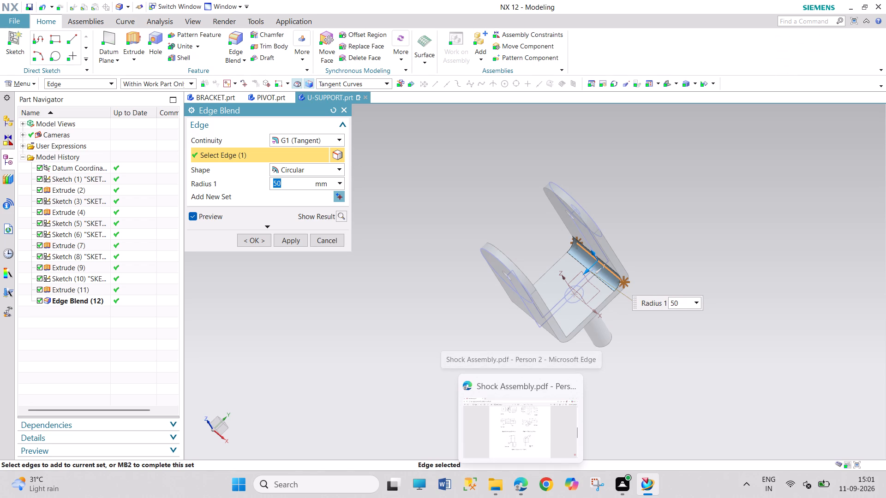
text(20)
key(Return)
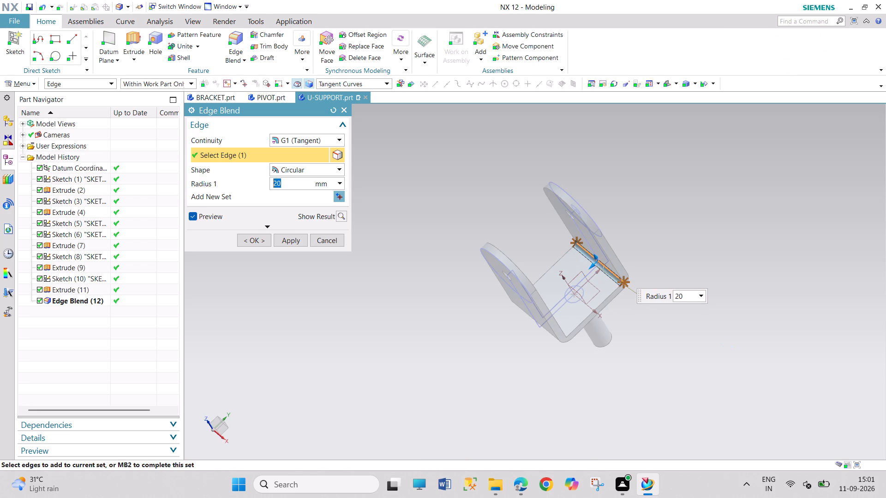
middle_drag(740, 298, 701, 313)
scroll(701, 313, up, 1)
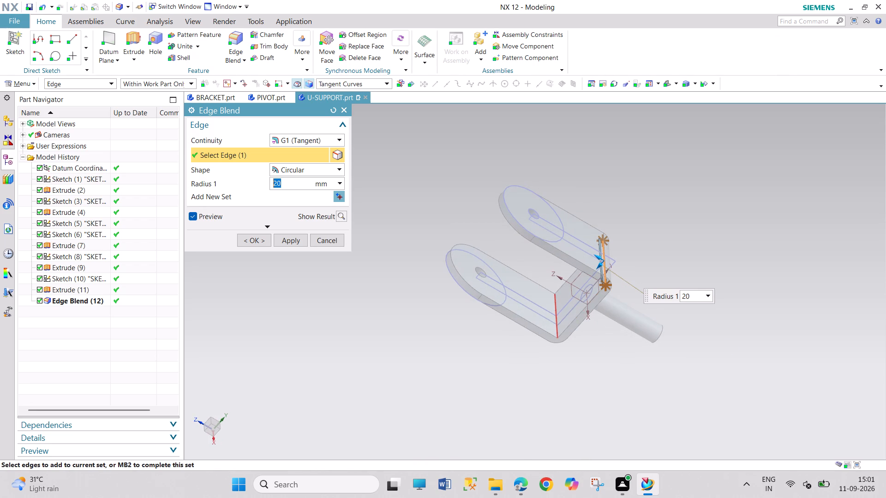
click(555, 328)
click(243, 240)
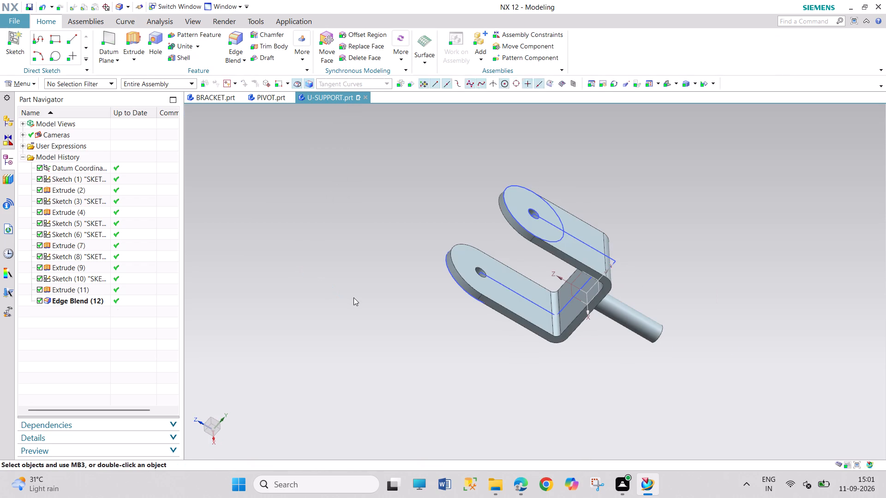
Inspect the blended U-Support, review the U-Support and page 3 part drawings in the Shock Assembly PDF, and return to NX.
middle_drag(357, 293, 404, 272)
scroll(404, 272, up, 1)
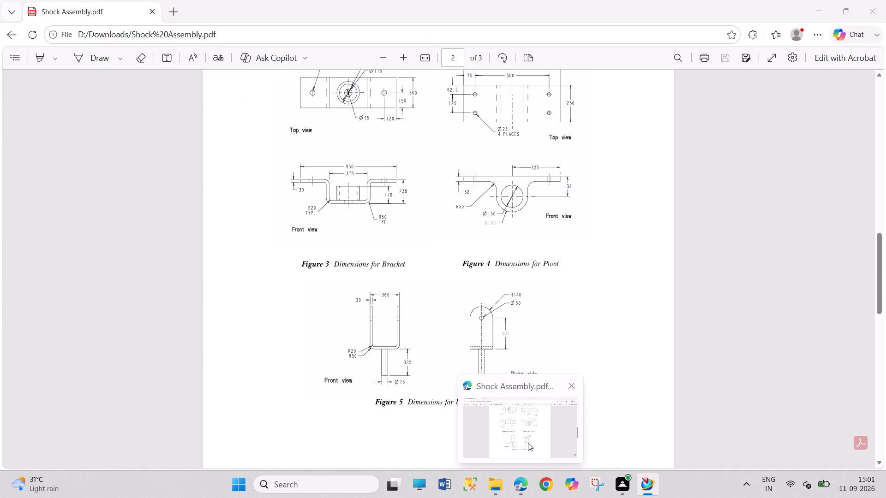
click(529, 443)
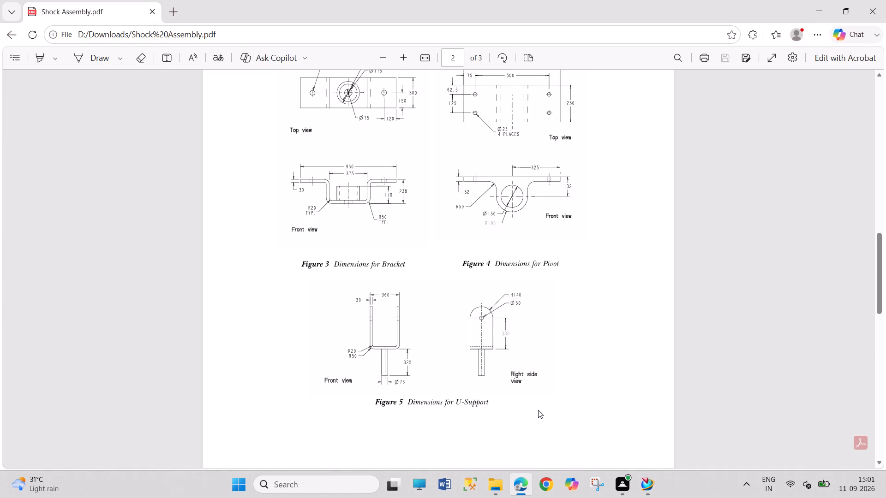
scroll(538, 409, down, 4)
scroll(539, 409, up, 2)
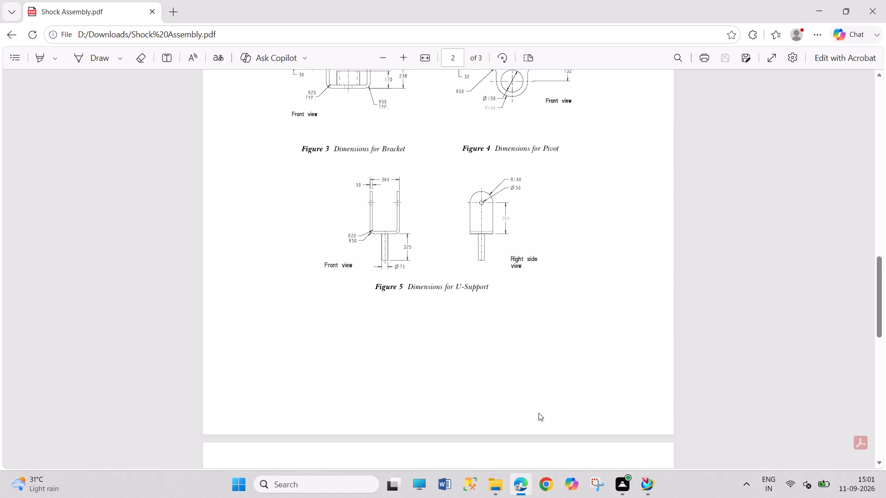
scroll(539, 413, down, 7)
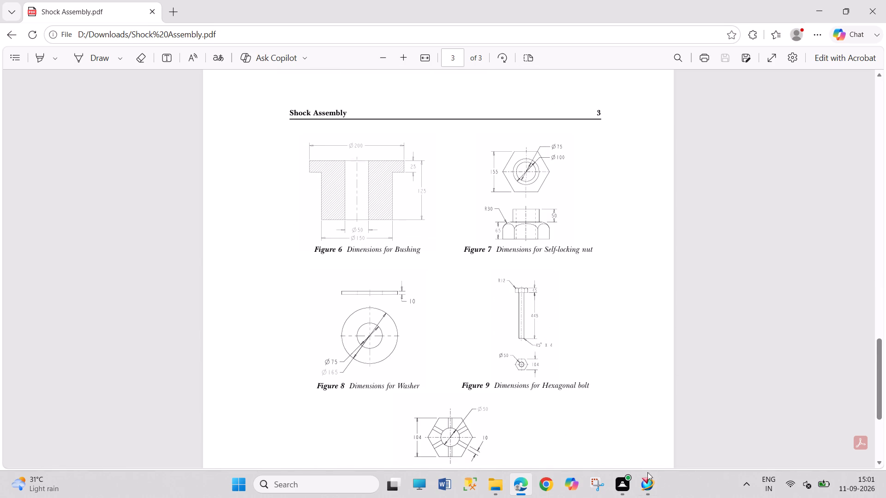
click(658, 487)
Save the U-Support part file.
drag(366, 273, 434, 349)
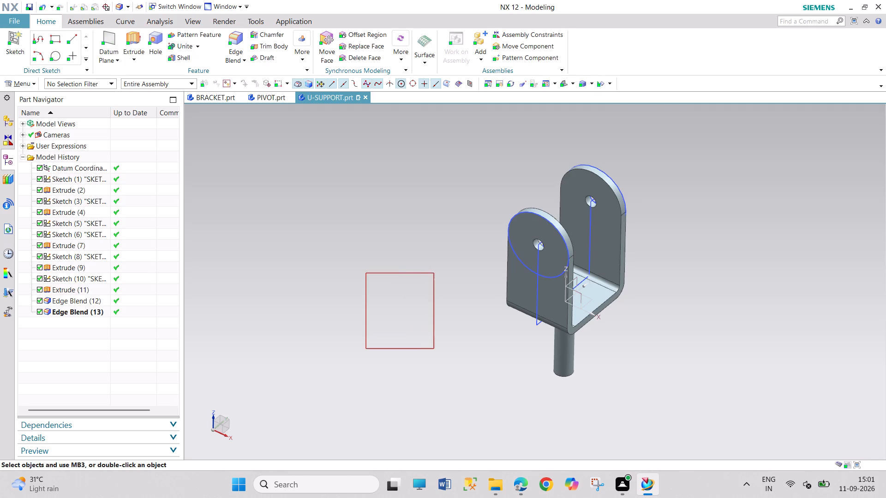
drag(434, 349, 435, 349)
key(ctrl+s)
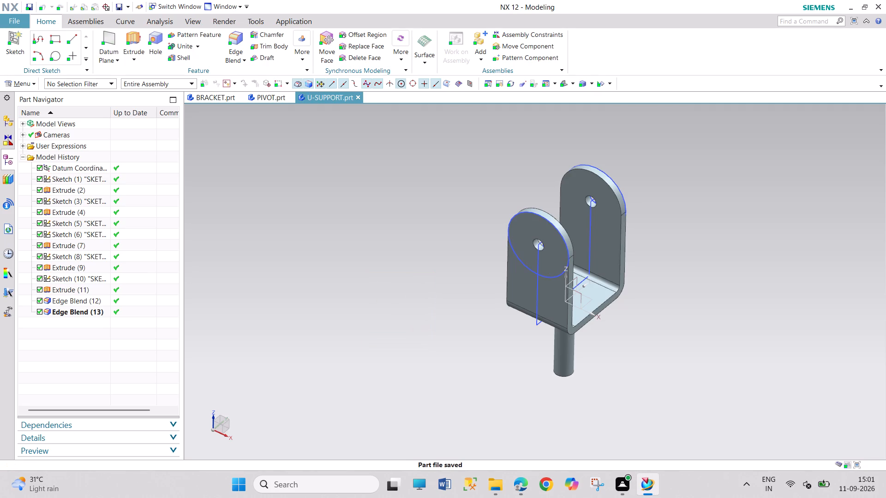
Create a new part file from the Model template in millimetres, named SELF LOCKING NUT.
drag(364, 246, 407, 337)
key(ctrl+n)
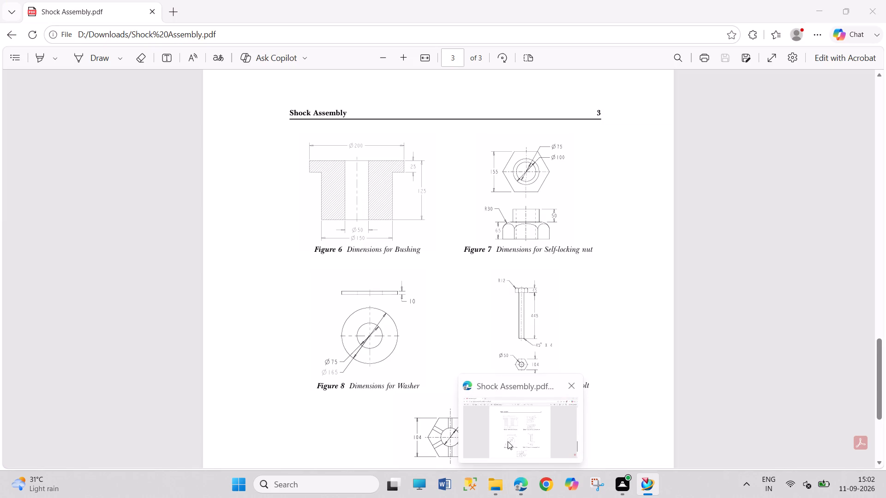
scroll(280, 409, down, 1)
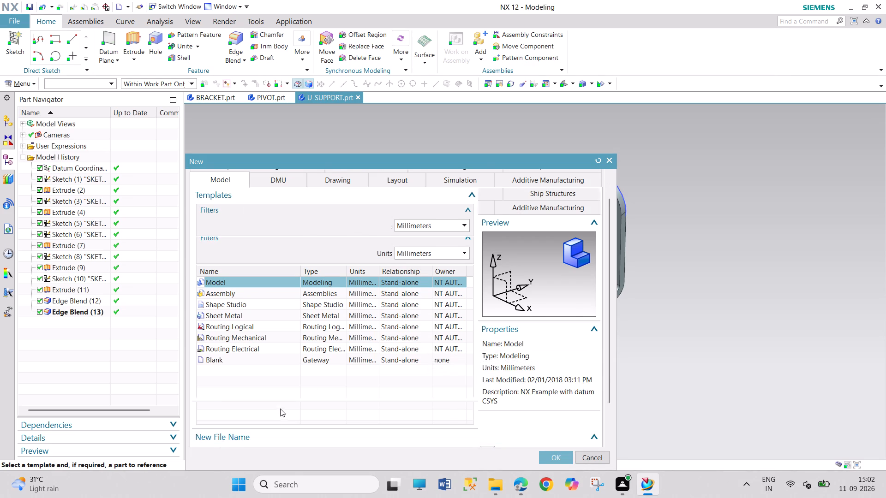
scroll(280, 409, down, 2)
text(SELF LOCKING NUT)
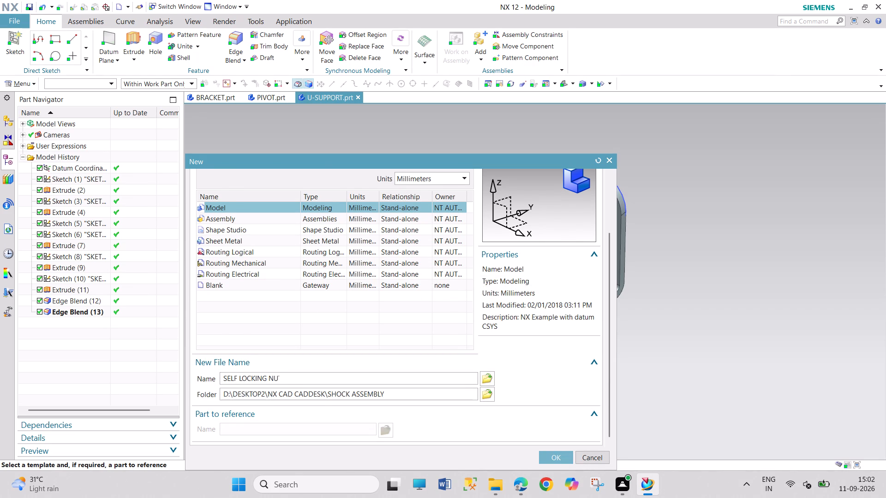
key(Return)
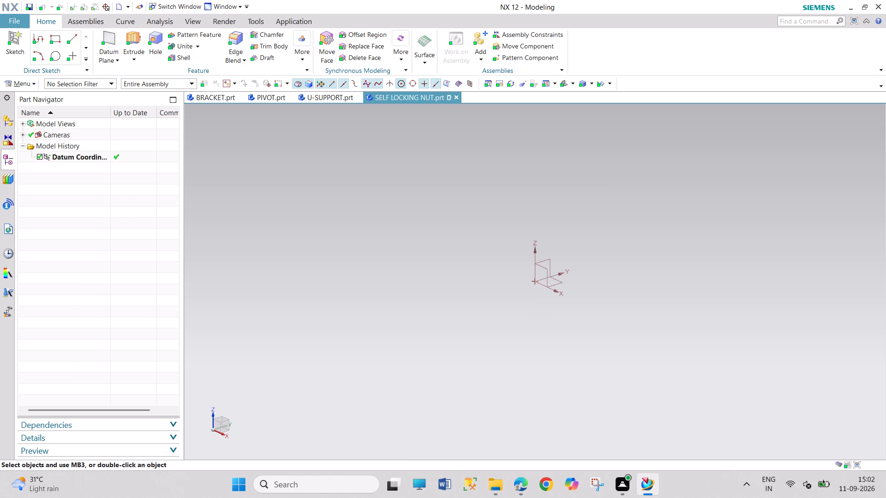
On the YZ plane, sketch a six-sided polygon centred on the sketch origin with an inscribed radius of about 36 mm.
click(35, 85)
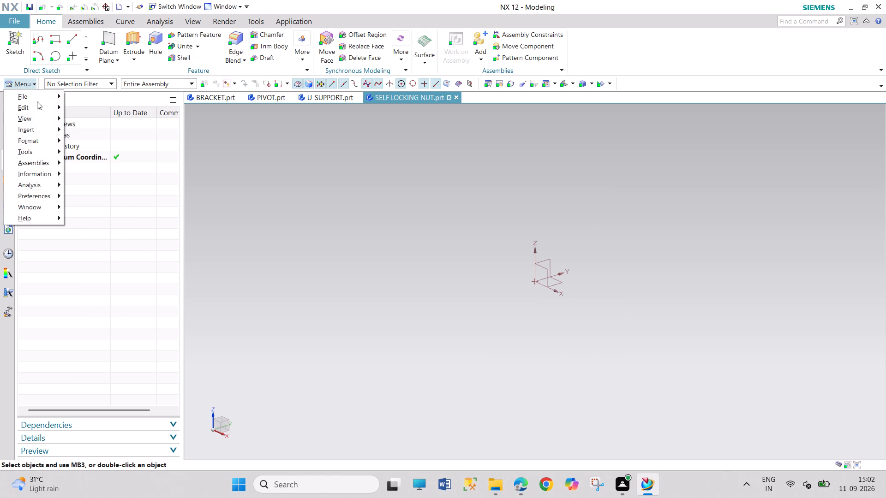
click(42, 129)
click(102, 144)
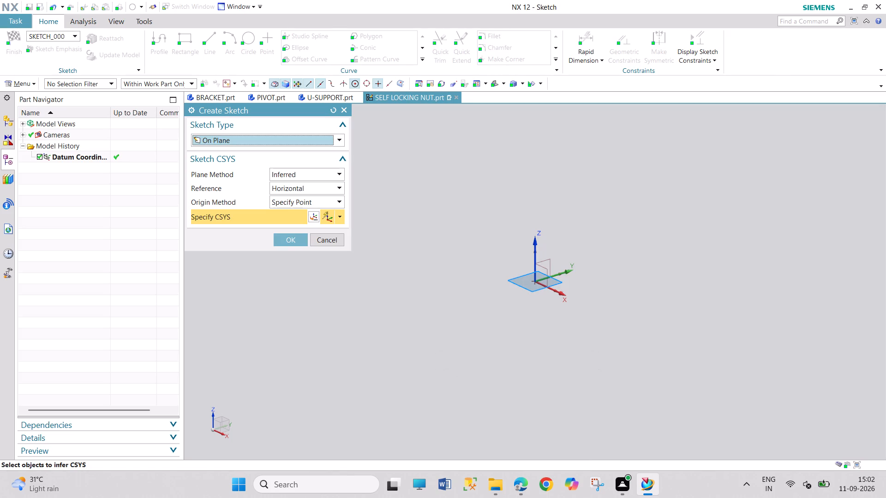
click(549, 256)
click(298, 240)
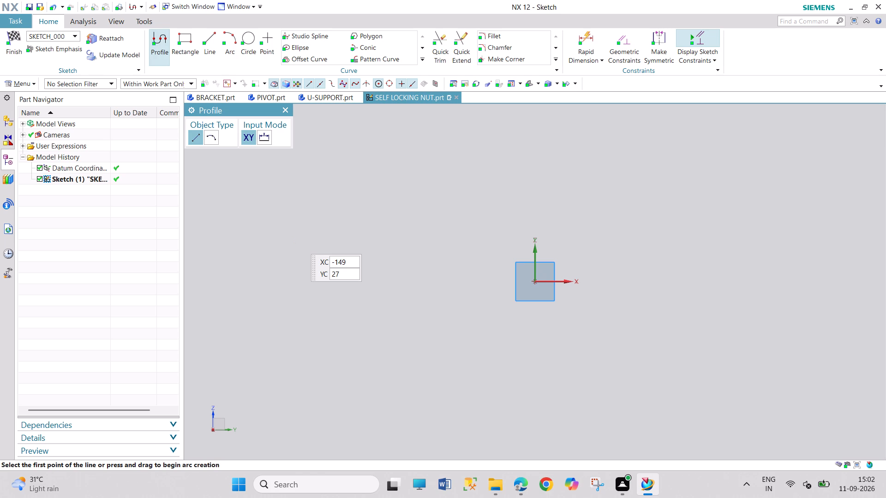
click(375, 36)
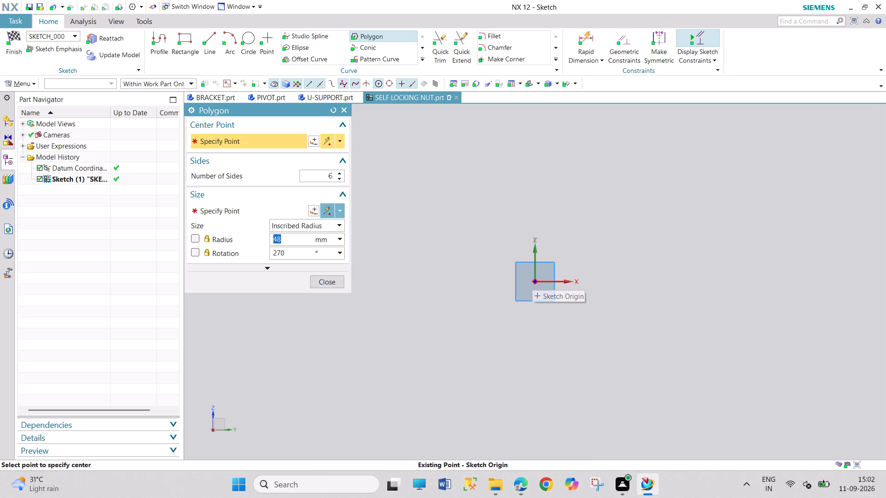
click(536, 280)
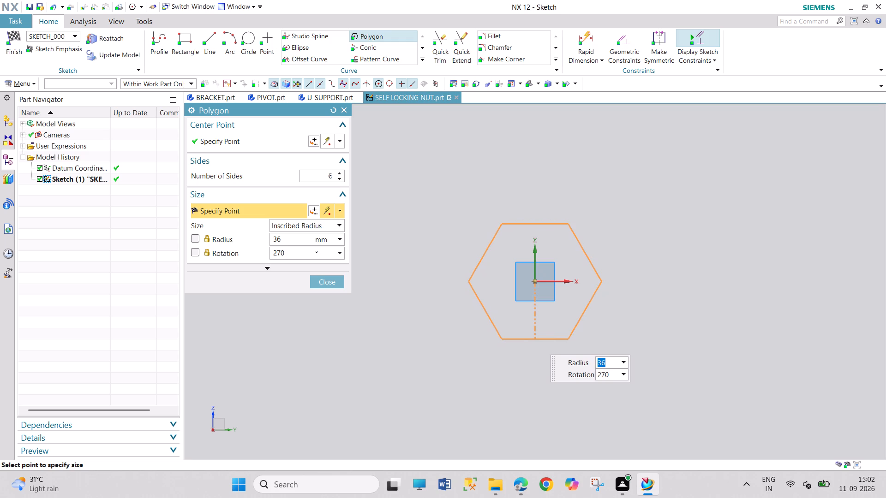
click(535, 339)
click(329, 285)
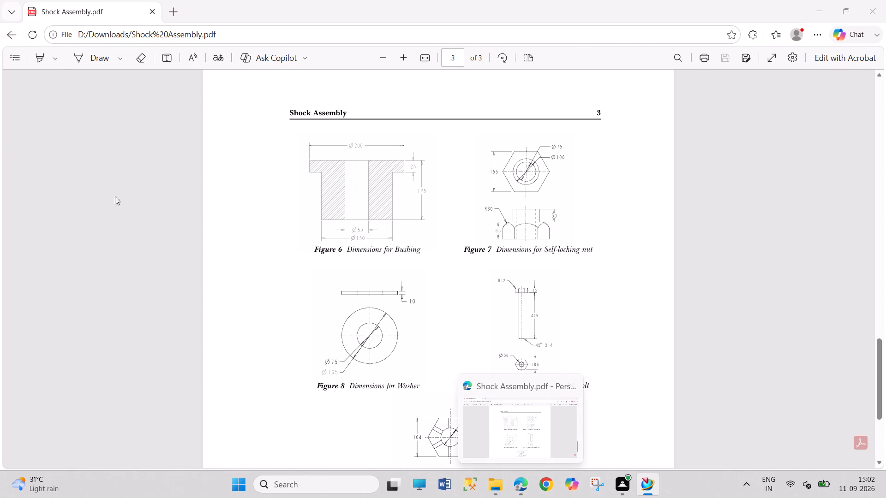
Dimension the distance between the hexagon's two horizontal sides as 155 mm and finish the sketch.
click(585, 35)
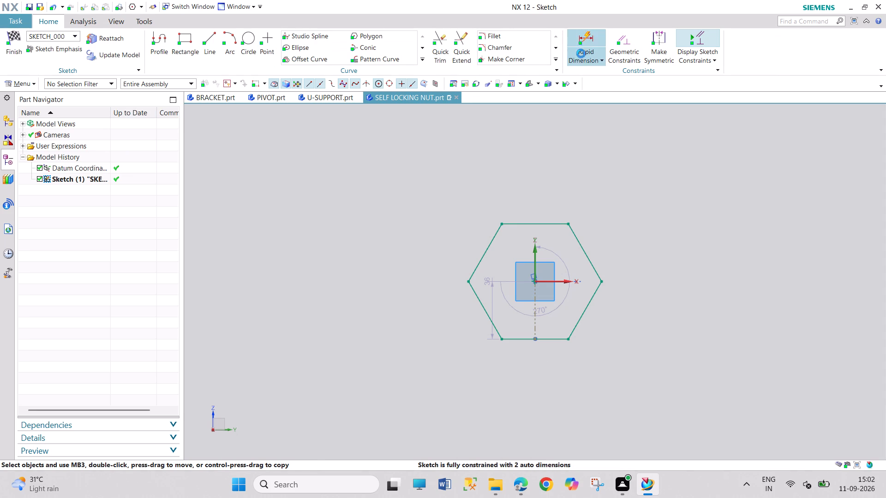
click(553, 341)
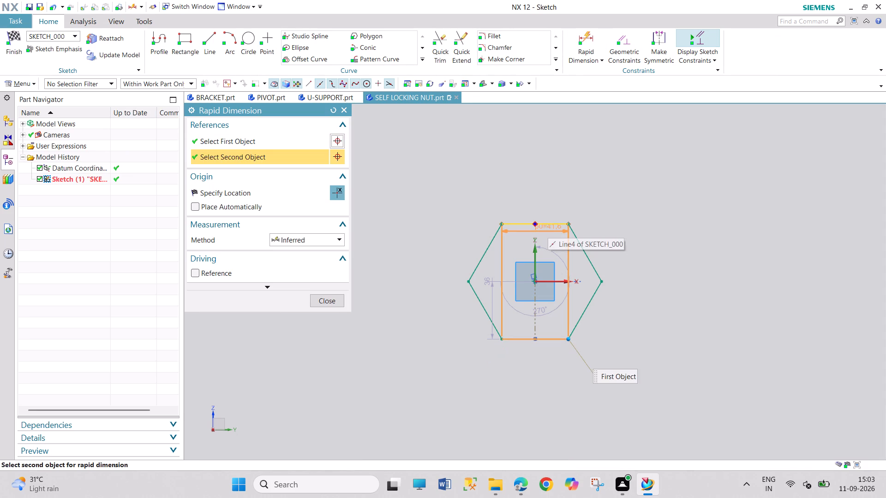
click(548, 225)
drag(687, 278, 695, 282)
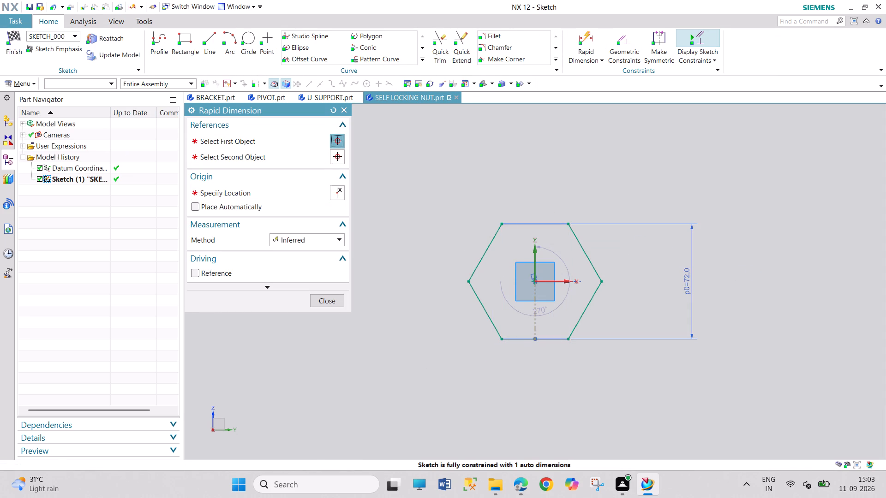
text(155)
key(Return)
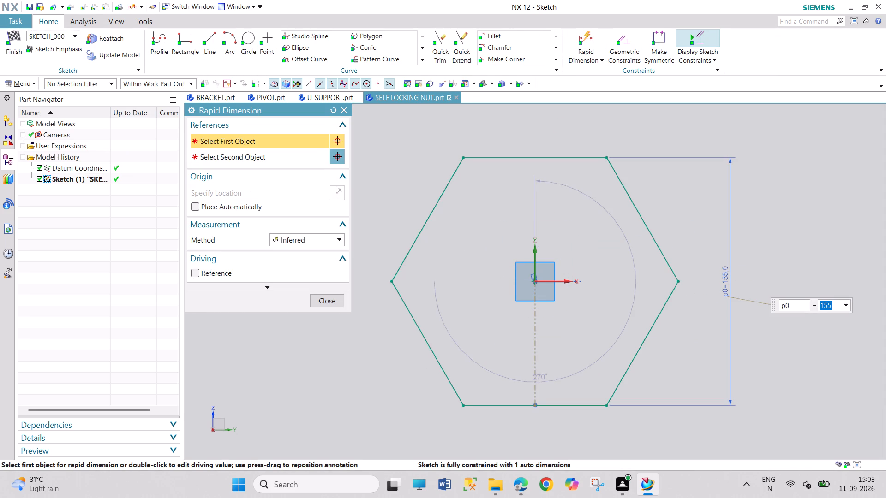
click(323, 299)
scroll(352, 322, down, 2)
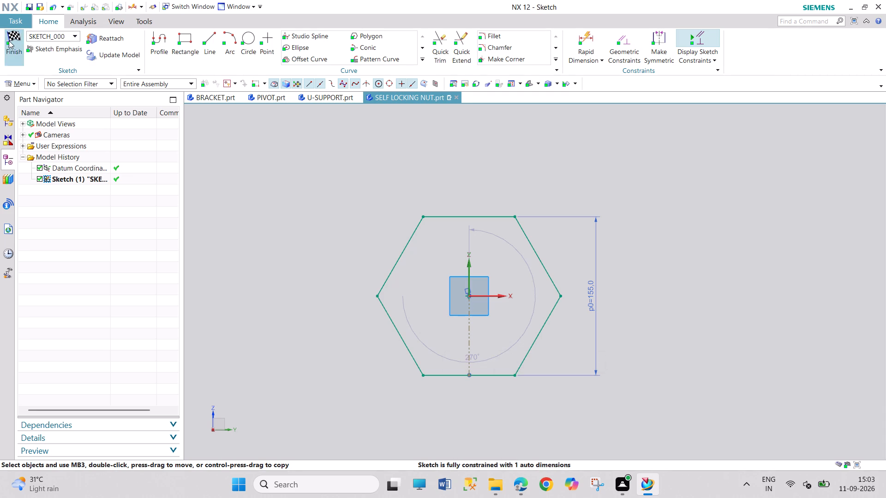
click(10, 40)
Extrude the hexagon sketch from 0 to 65 mm as the nut body.
scroll(641, 276, down, 4)
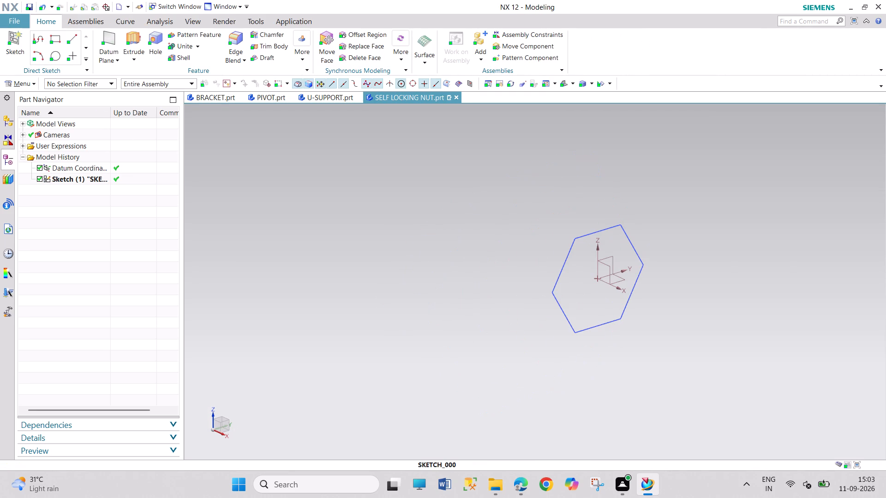
click(136, 39)
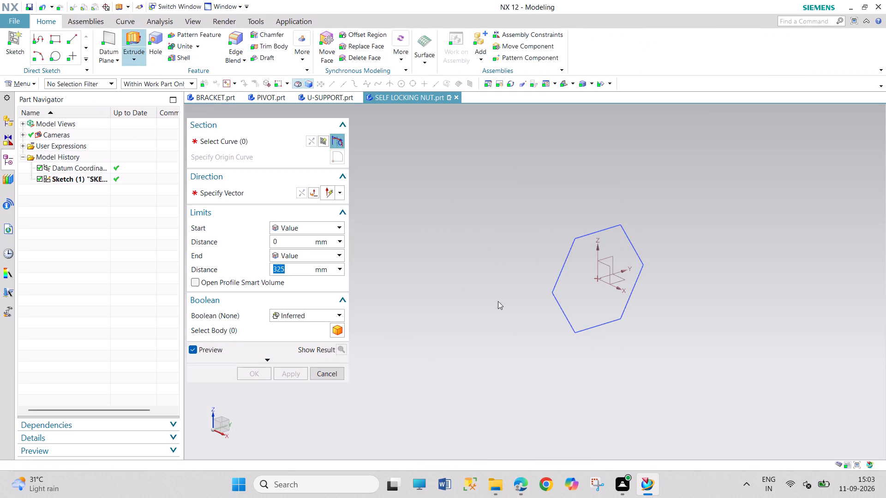
click(625, 314)
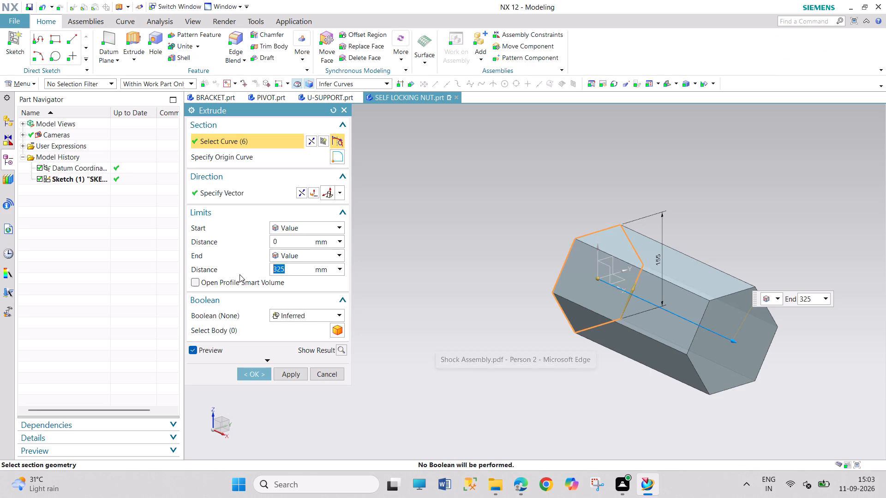
text(65)
key(Return)
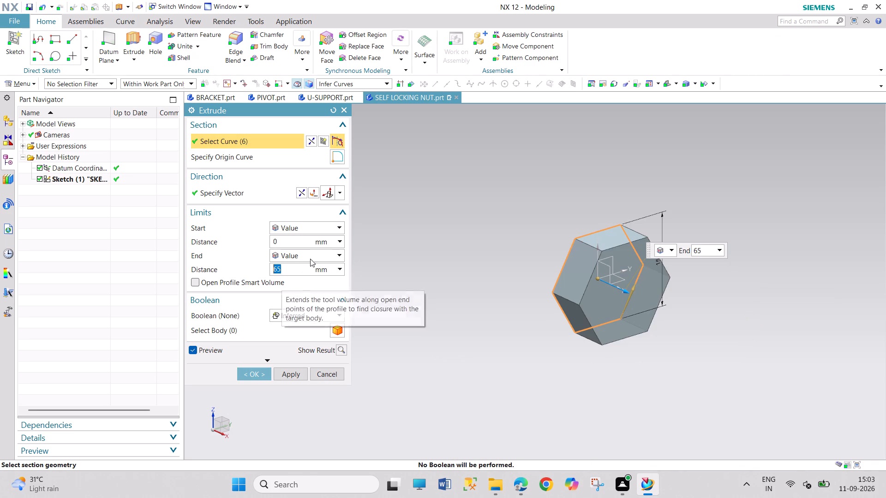
click(250, 376)
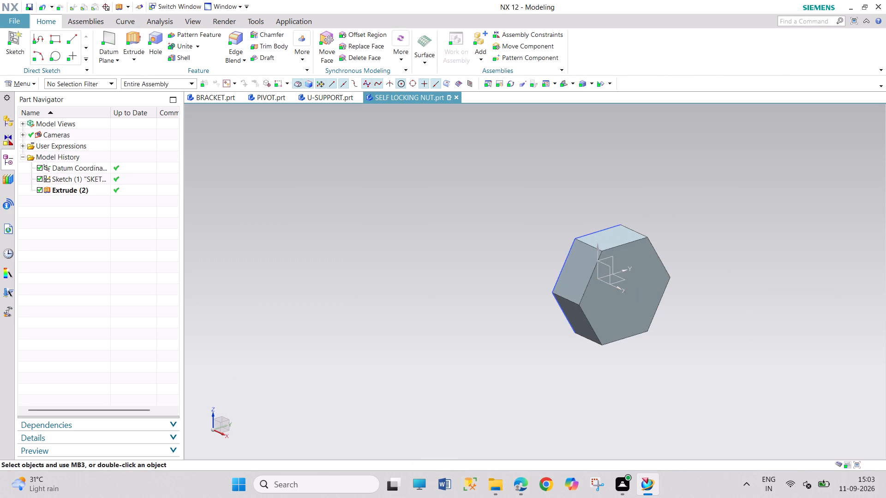
On the XY plane, sketch a closed triangle at the nut's outer corner, about 7.7 mm along the edge by 22.4 mm, and finish the sketch.
click(21, 87)
click(26, 131)
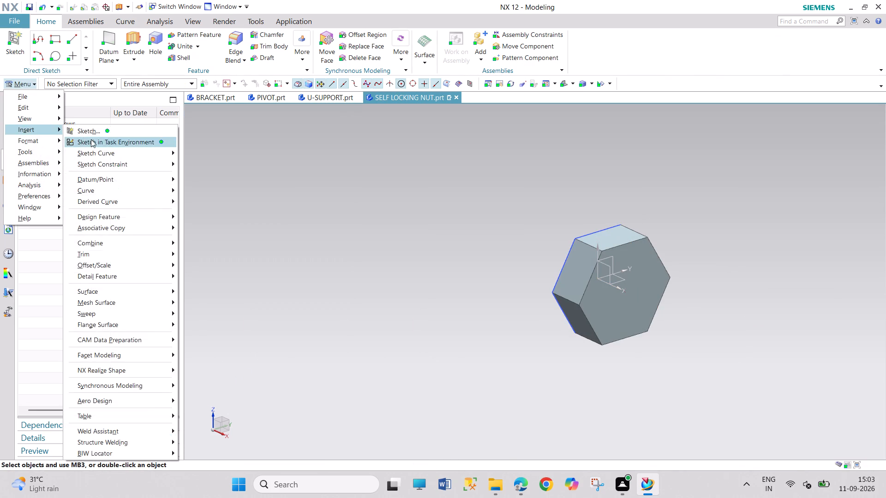
click(103, 143)
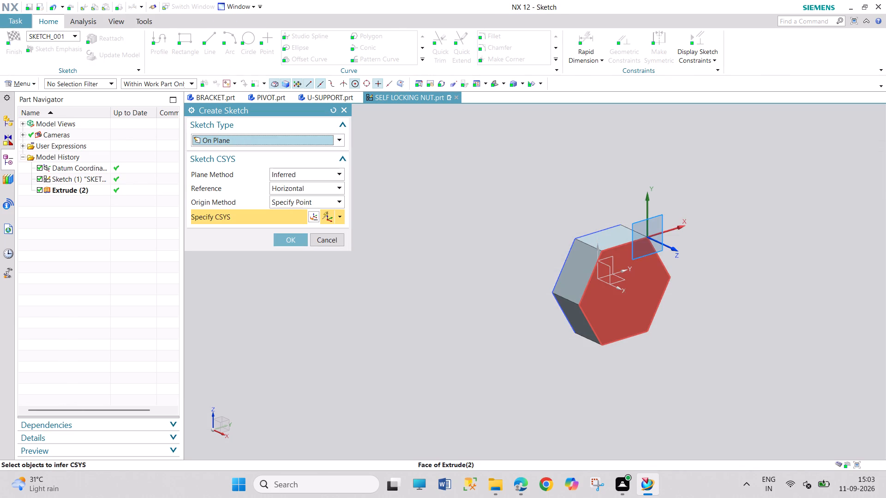
click(617, 282)
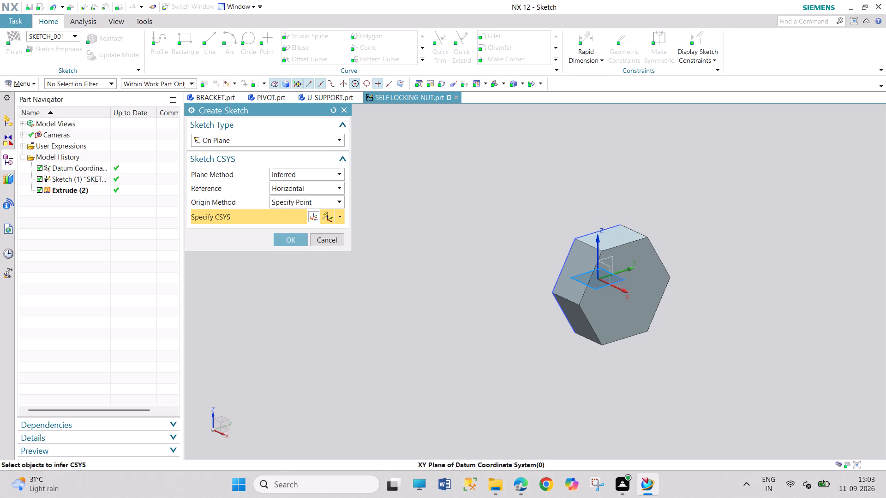
click(288, 238)
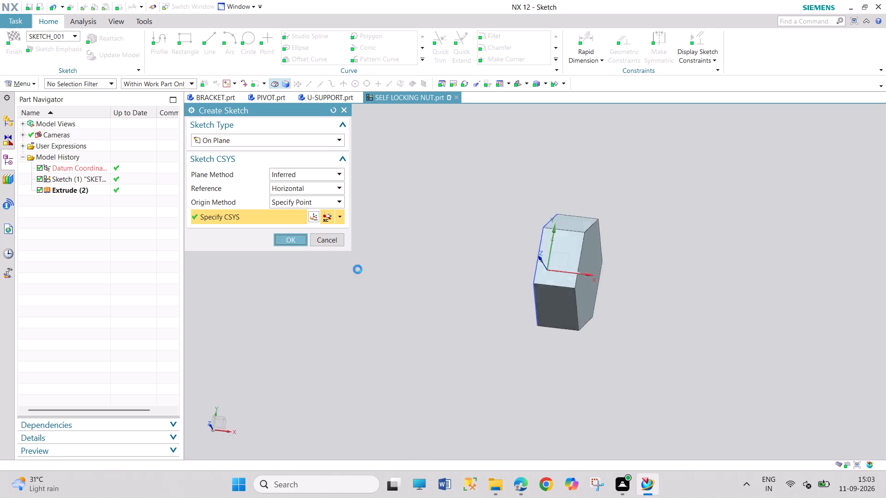
scroll(522, 278, up, 2)
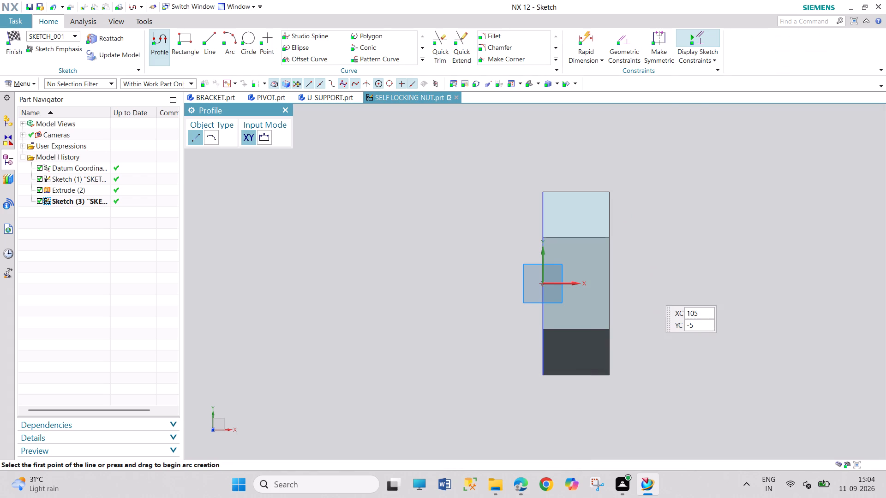
scroll(651, 290, up, 1)
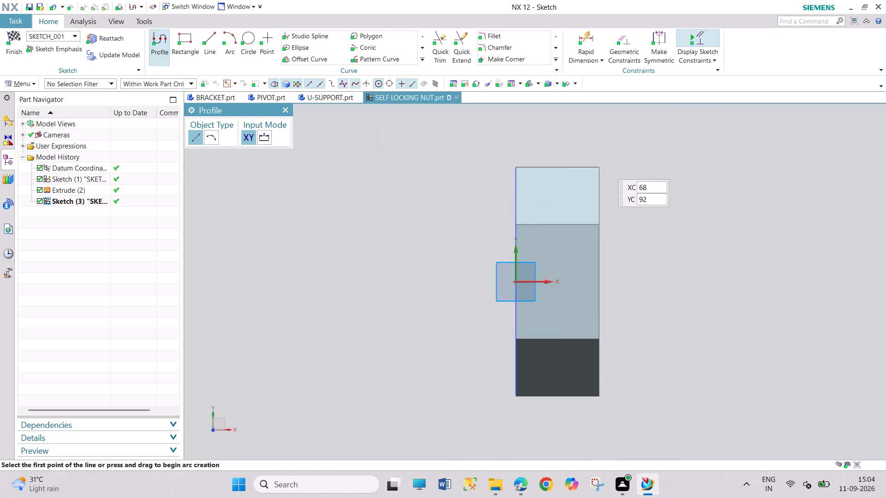
click(600, 166)
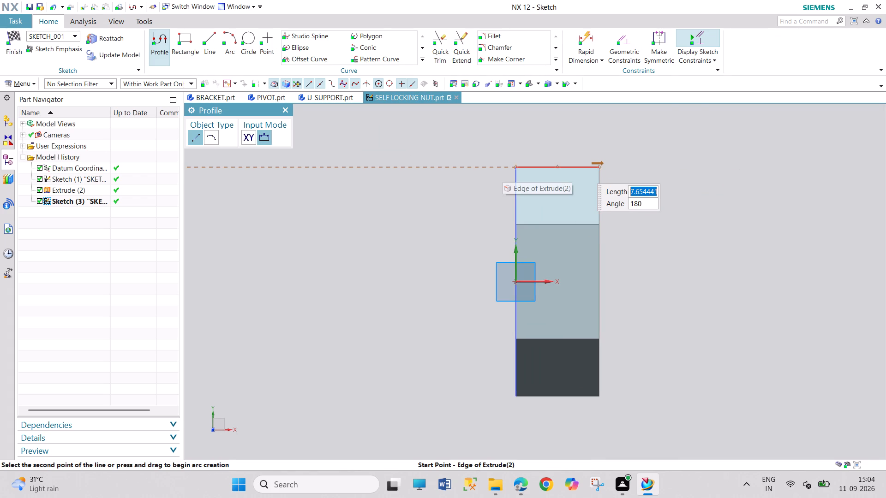
click(573, 168)
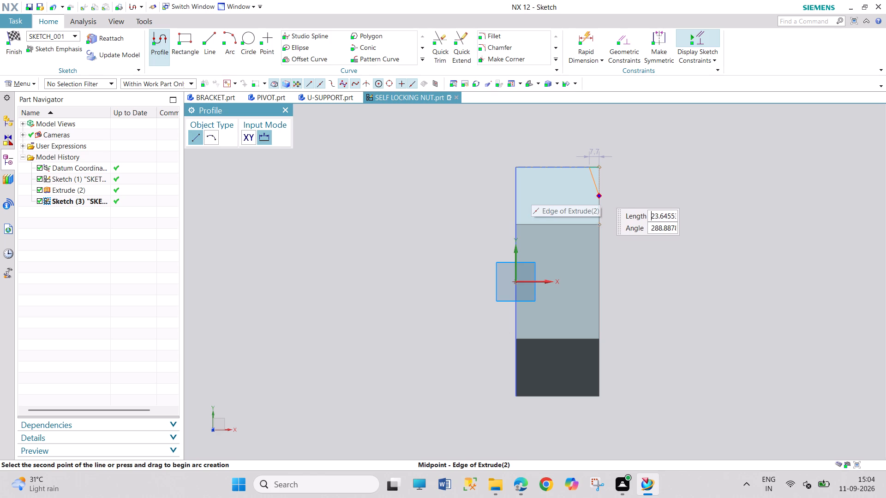
click(600, 194)
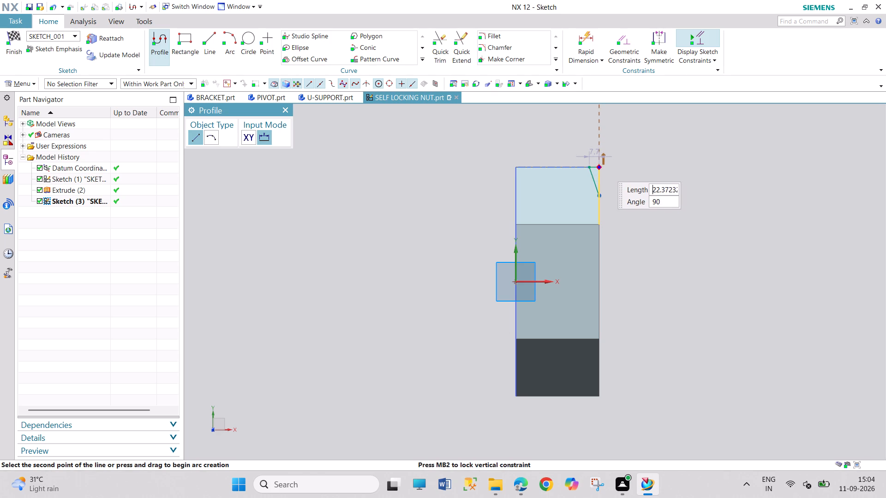
click(603, 166)
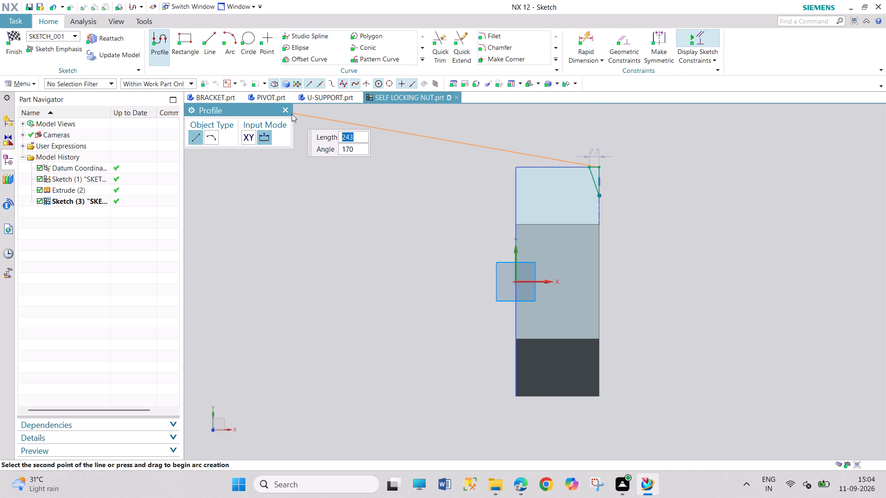
double_click(292, 114)
click(285, 111)
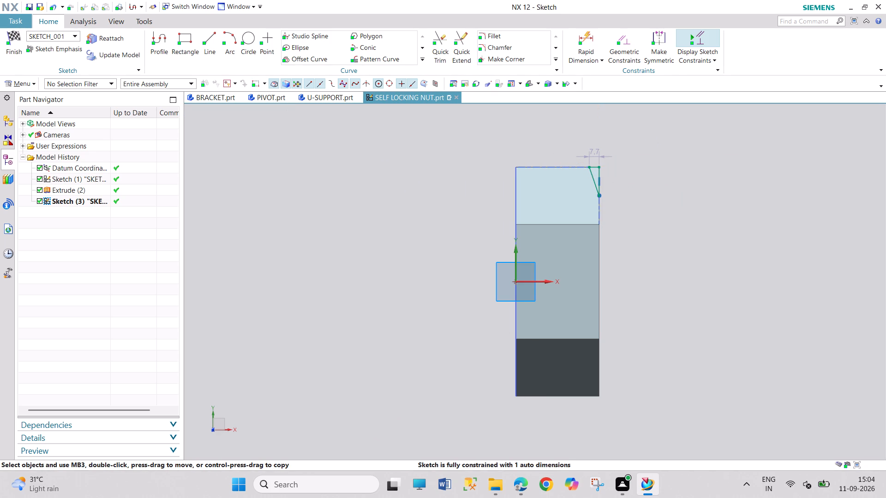
click(21, 45)
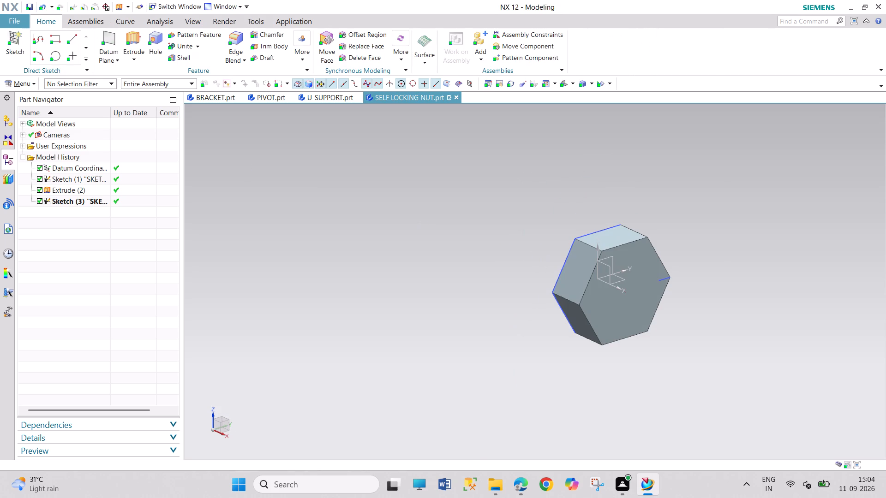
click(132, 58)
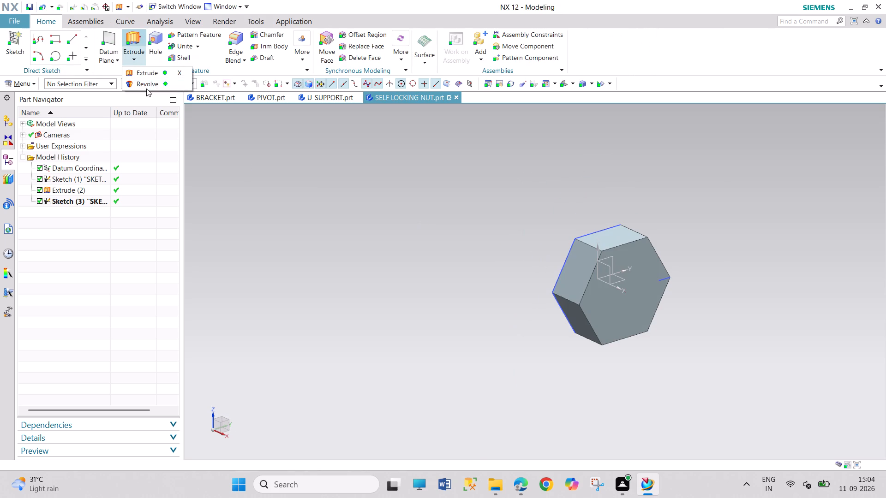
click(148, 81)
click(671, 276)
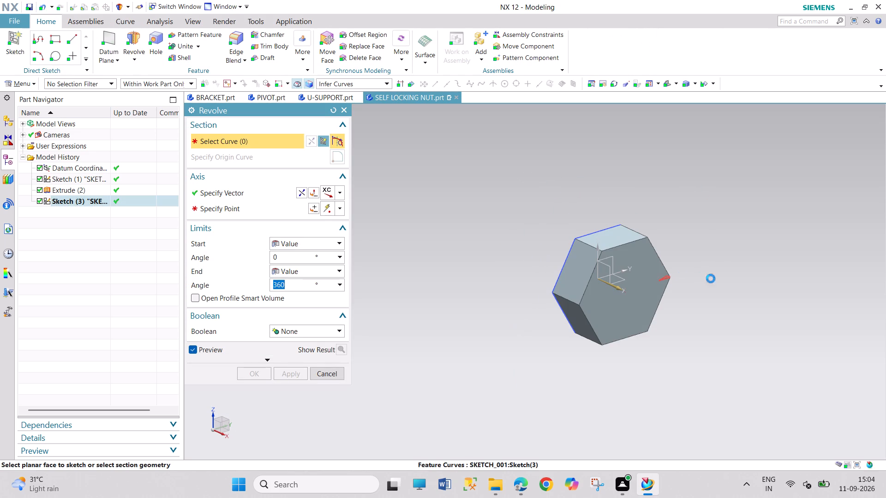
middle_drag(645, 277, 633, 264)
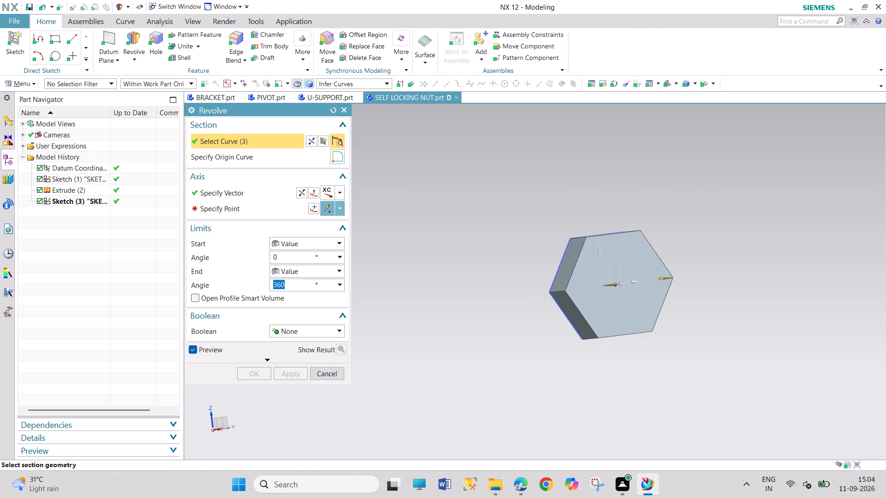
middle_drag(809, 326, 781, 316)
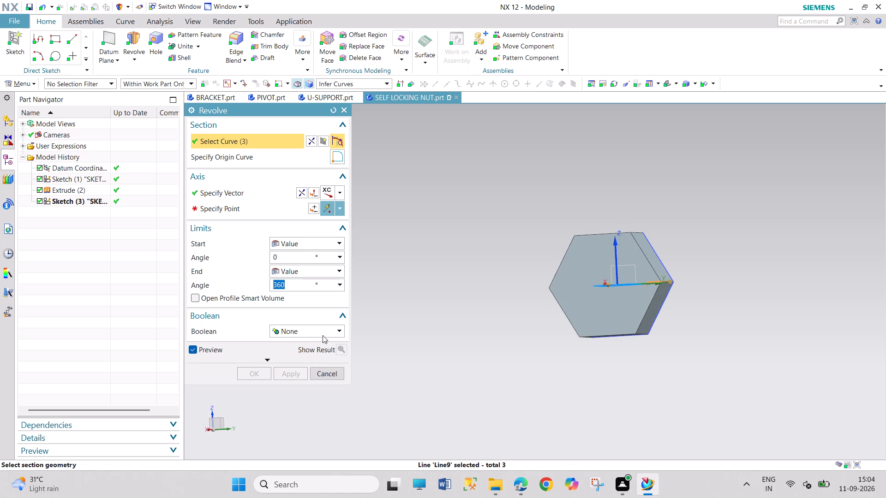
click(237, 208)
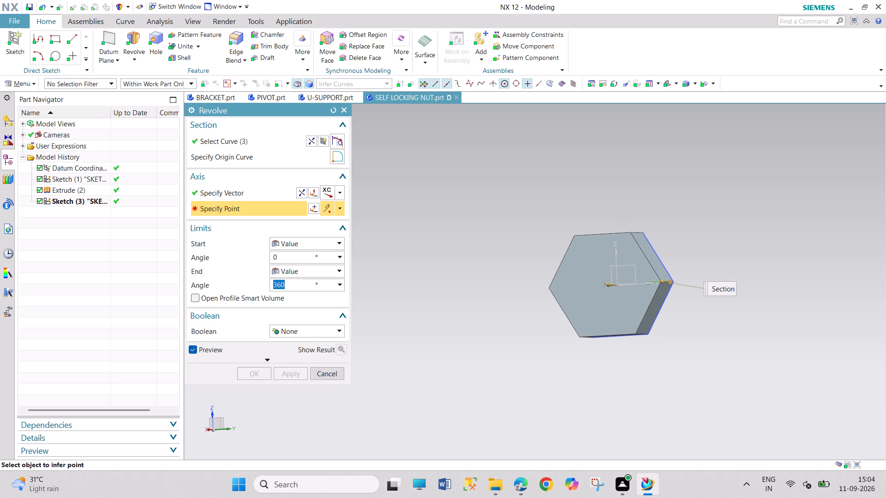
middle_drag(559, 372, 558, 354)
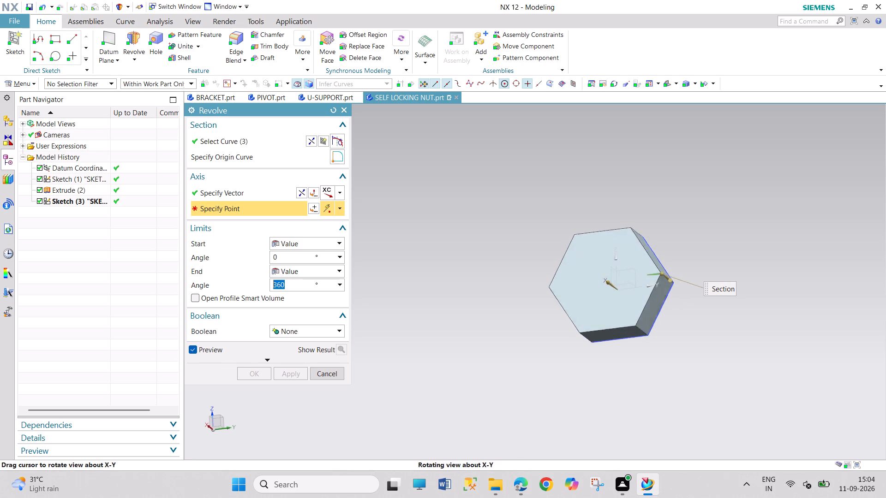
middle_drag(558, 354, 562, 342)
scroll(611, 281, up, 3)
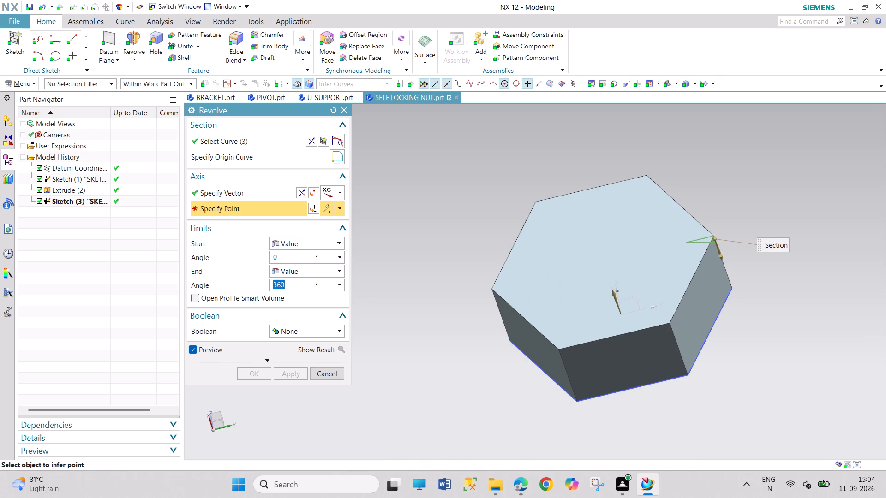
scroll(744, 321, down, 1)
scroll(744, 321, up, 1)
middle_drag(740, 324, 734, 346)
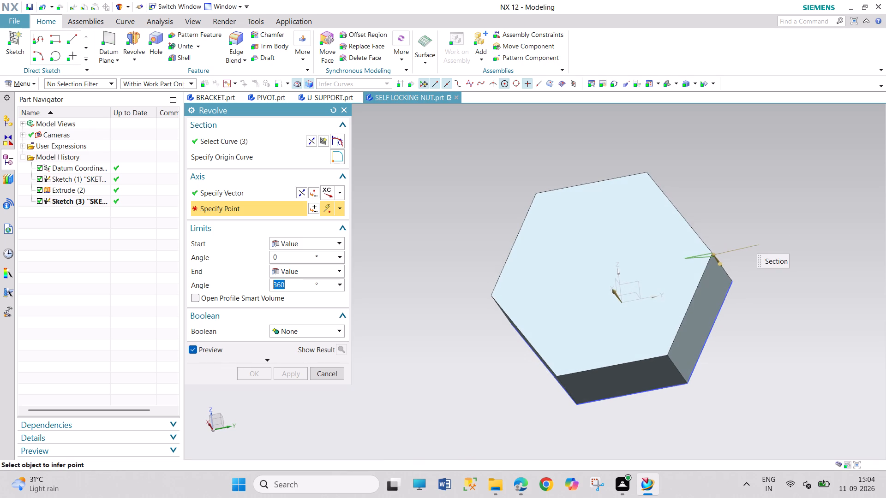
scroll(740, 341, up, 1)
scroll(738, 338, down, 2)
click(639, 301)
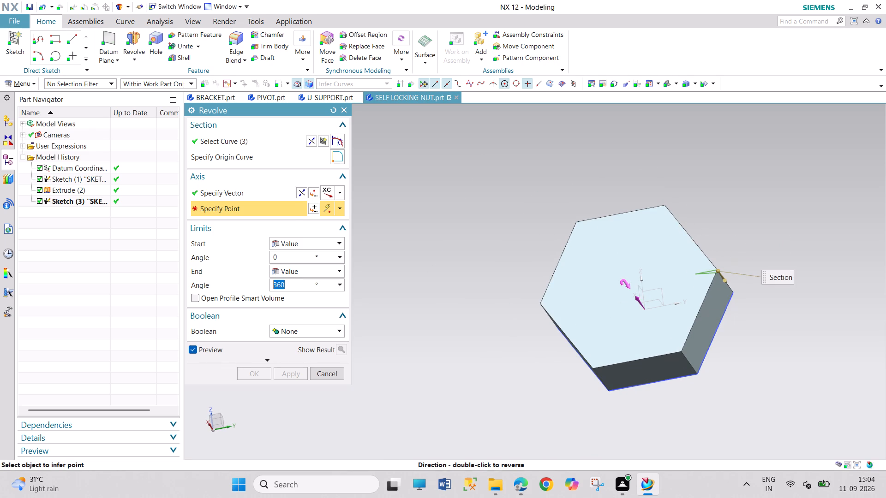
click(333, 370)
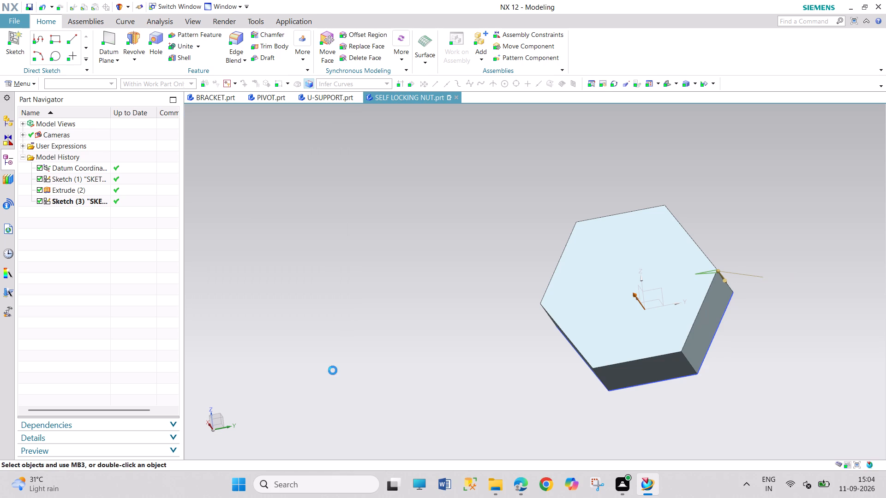
Reopen the triangle sketch at the nut's corner, examine its profile and position against the nut body, and finish the sketch.
middle_drag(464, 356, 439, 375)
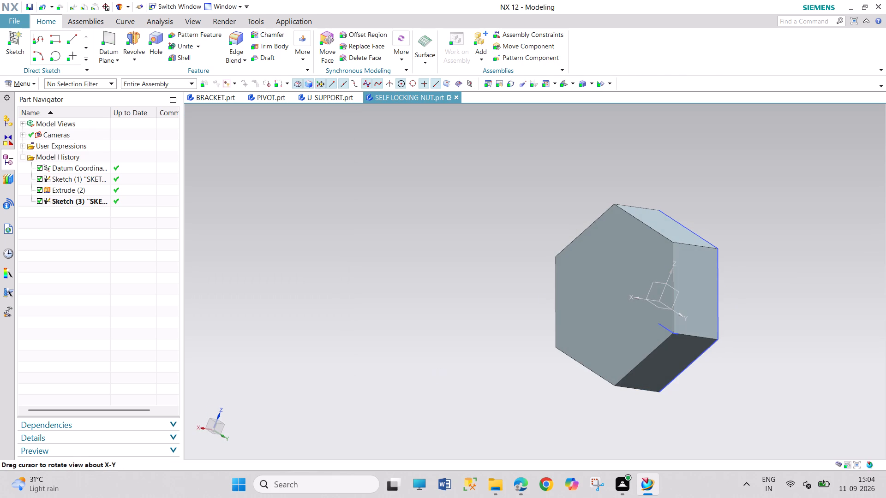
right_click(660, 325)
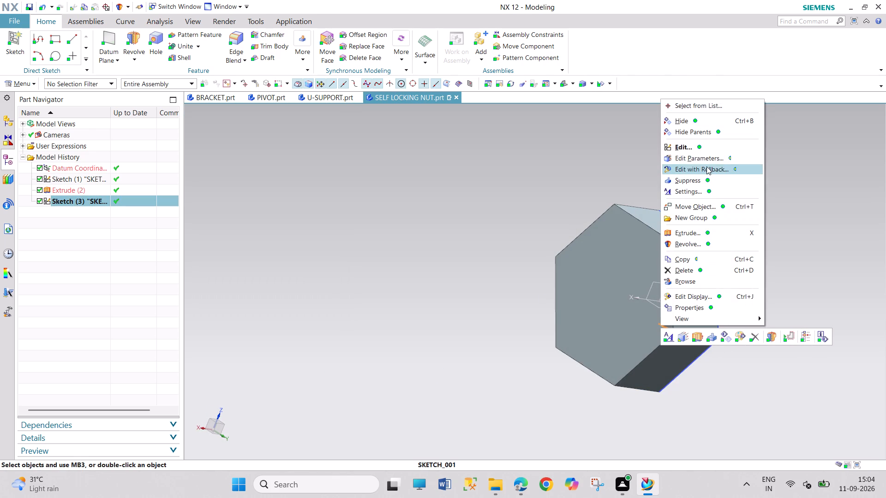
click(706, 166)
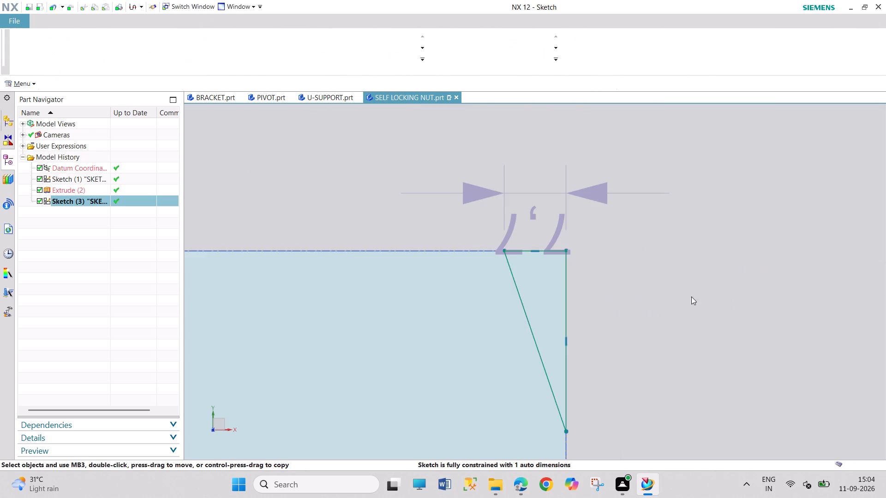
scroll(691, 291, down, 5)
scroll(727, 402, down, 6)
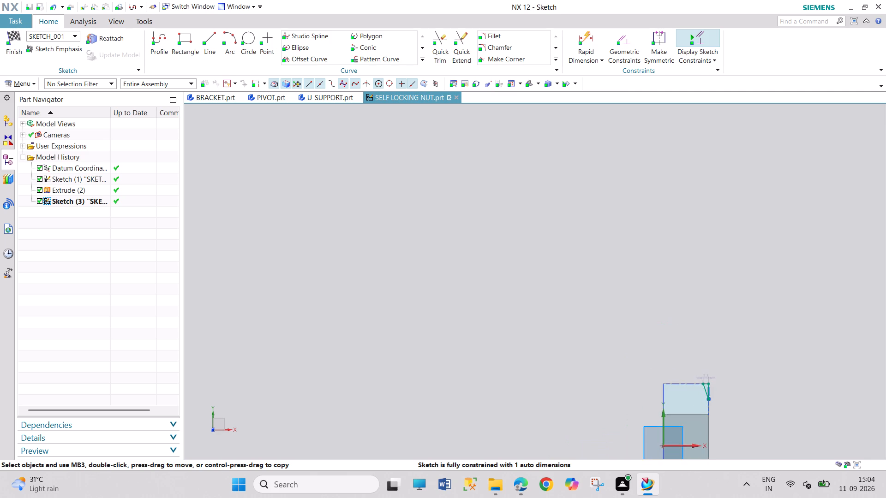
scroll(735, 435, up, 4)
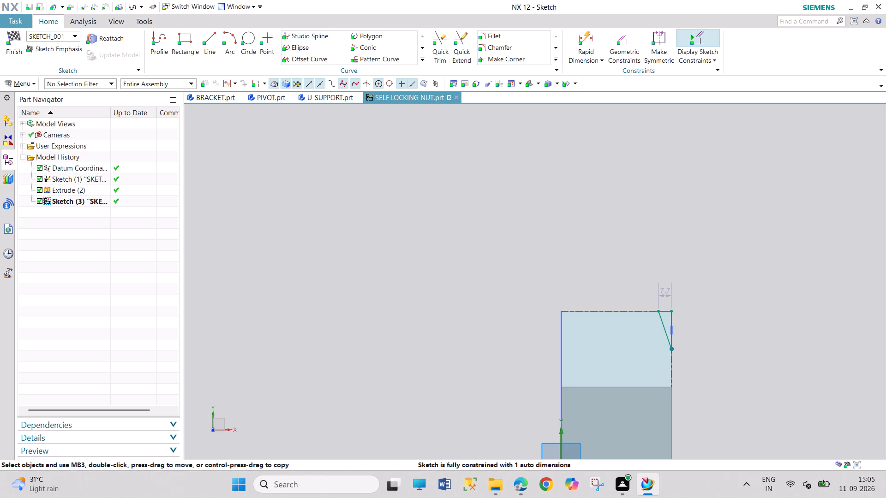
click(17, 47)
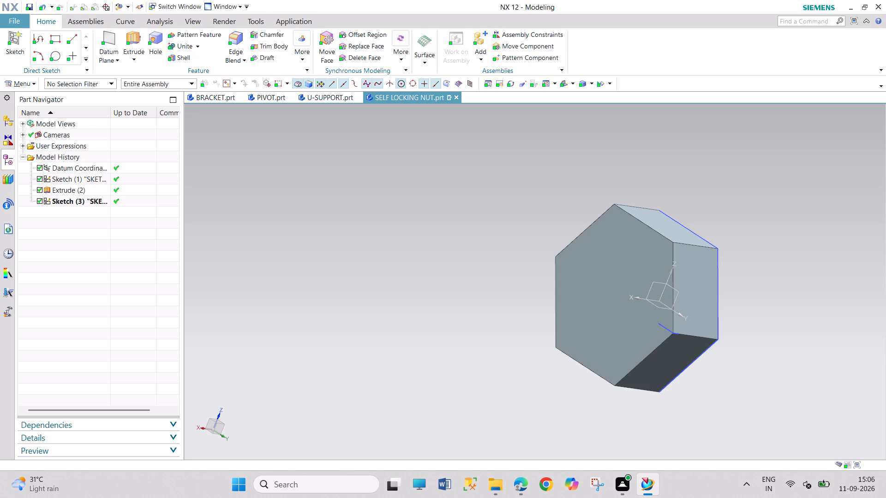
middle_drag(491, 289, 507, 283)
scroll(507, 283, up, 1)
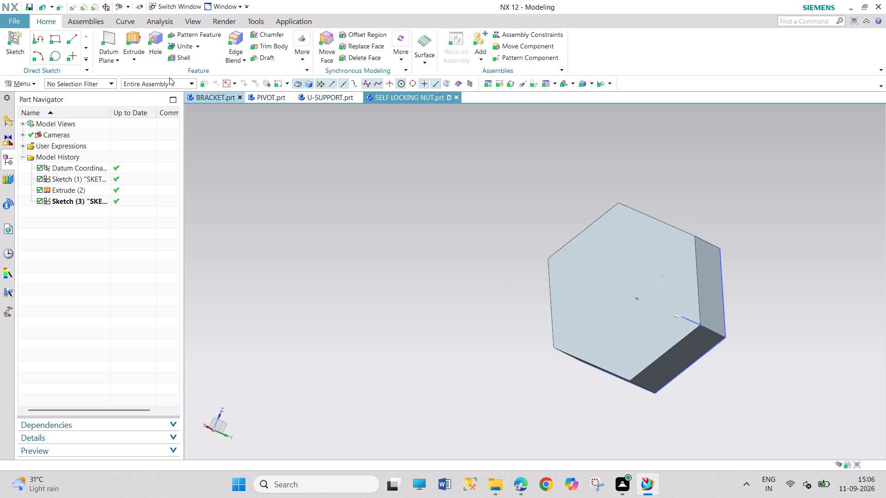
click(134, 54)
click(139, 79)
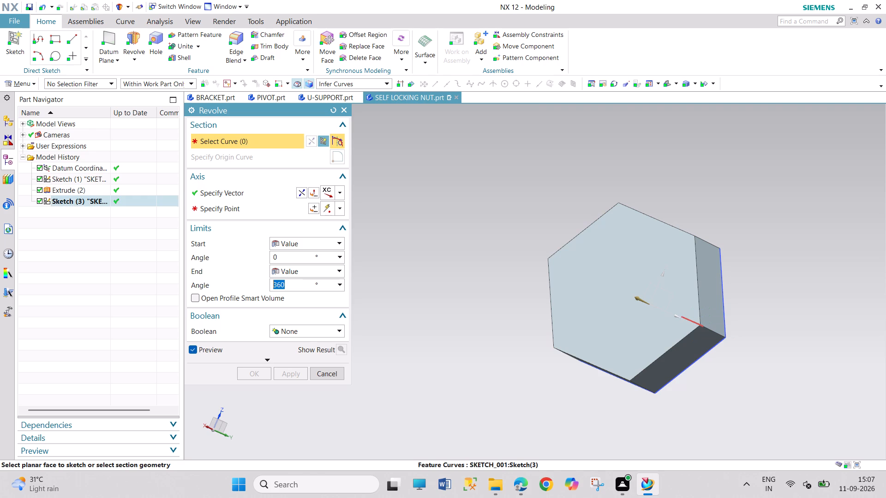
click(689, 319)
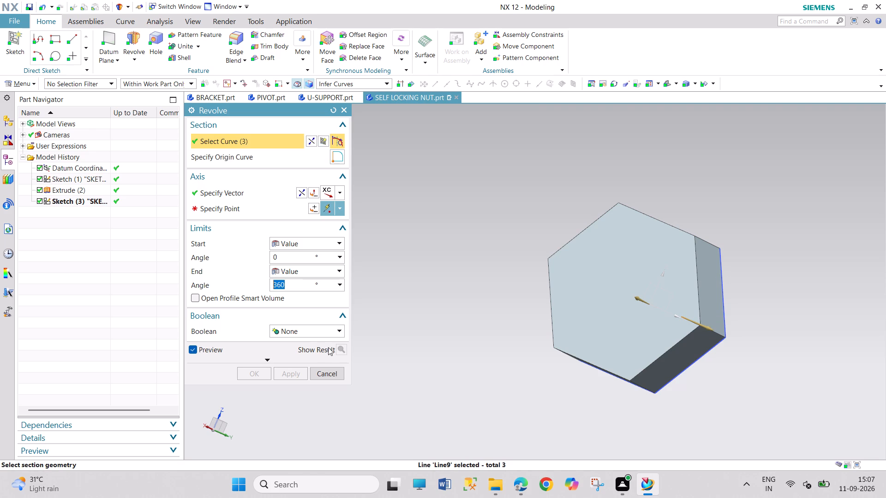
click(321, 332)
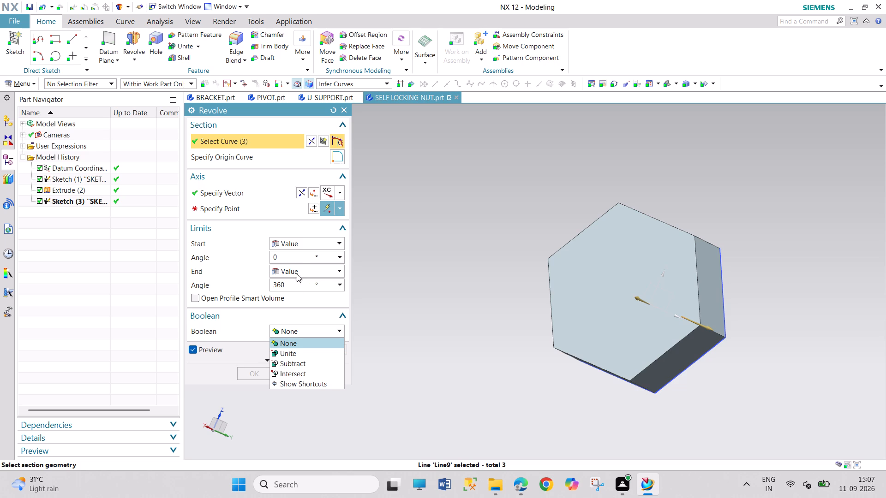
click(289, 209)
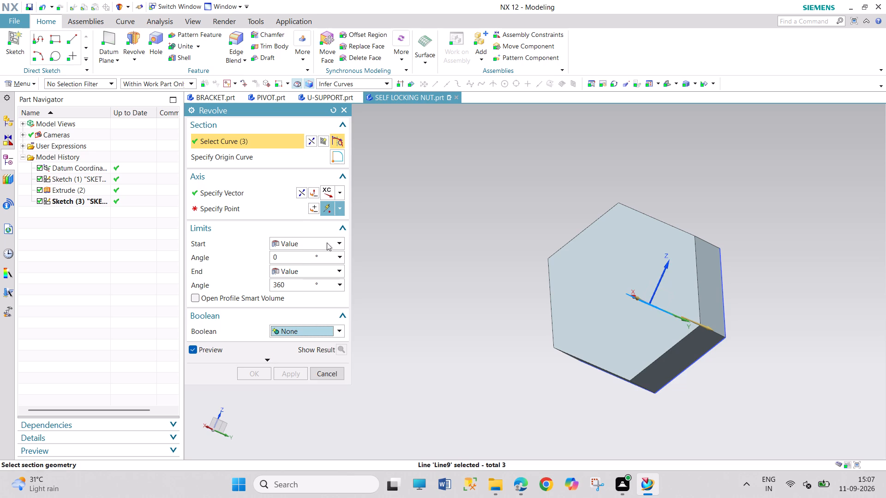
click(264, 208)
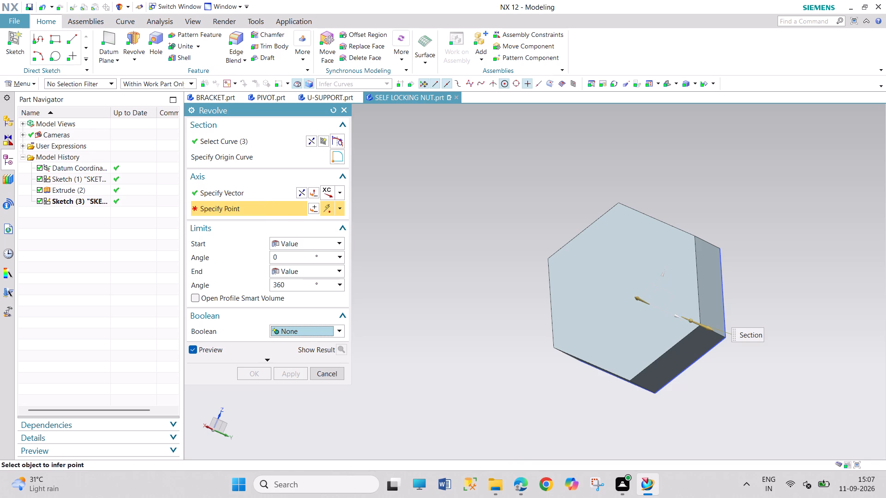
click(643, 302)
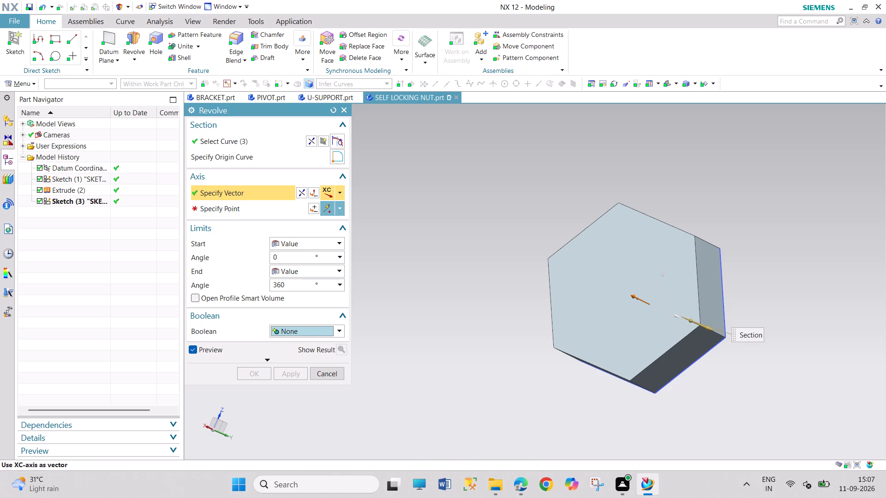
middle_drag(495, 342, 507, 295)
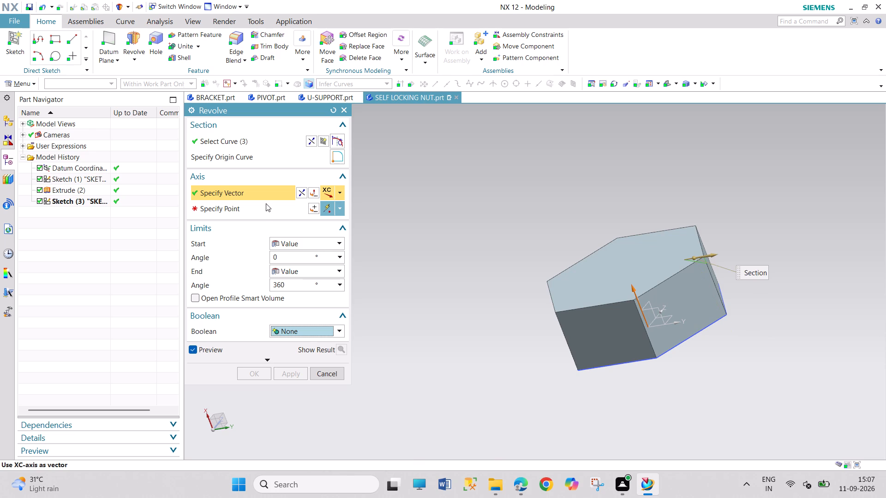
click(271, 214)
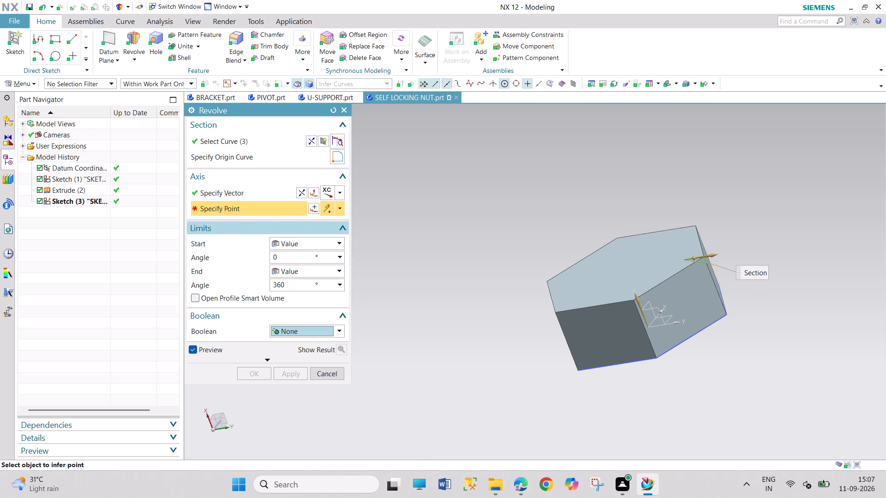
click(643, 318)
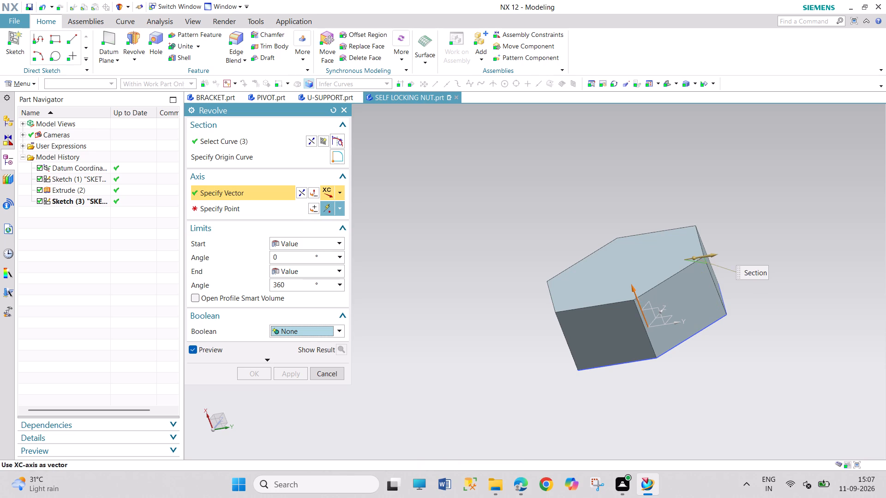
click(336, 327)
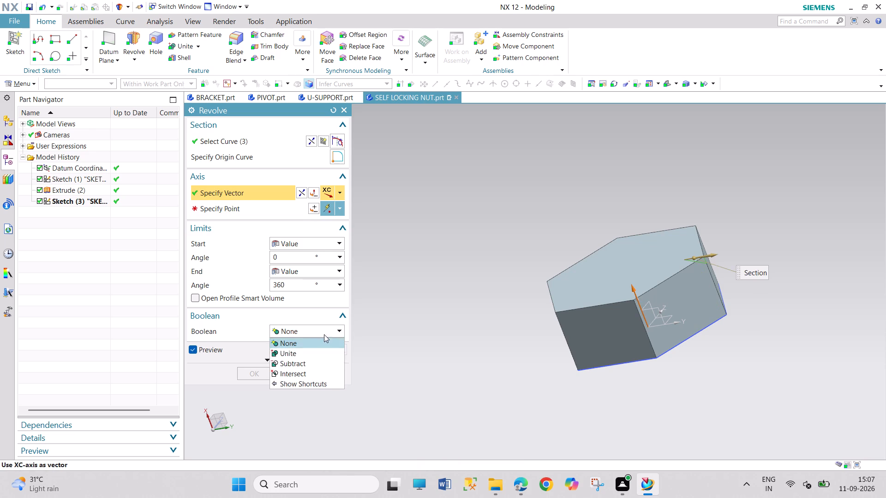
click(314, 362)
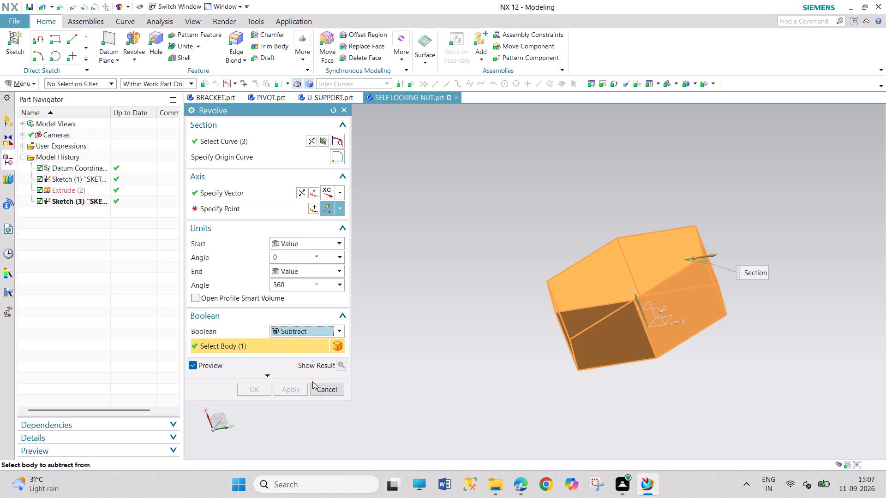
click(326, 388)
Revolve the corner triangle sketch 360° about the XC axis through the datum origin, subtracting it from the nut body.
middle_drag(532, 265, 505, 275)
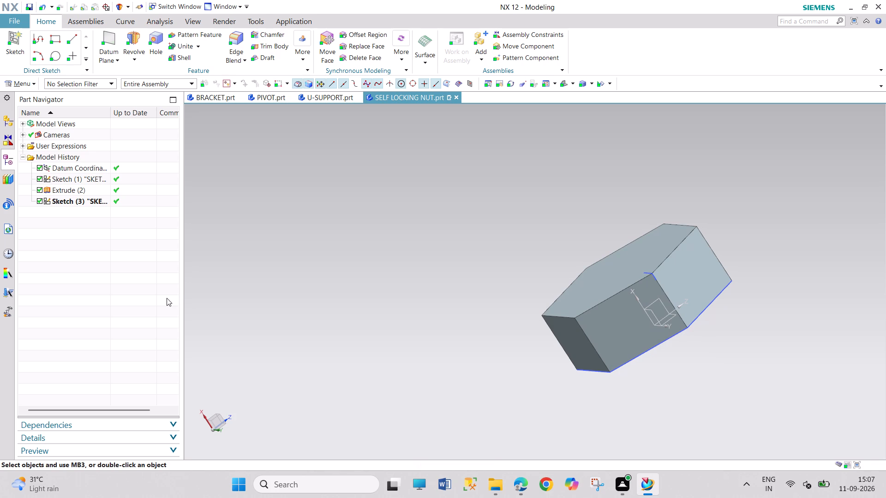
click(129, 35)
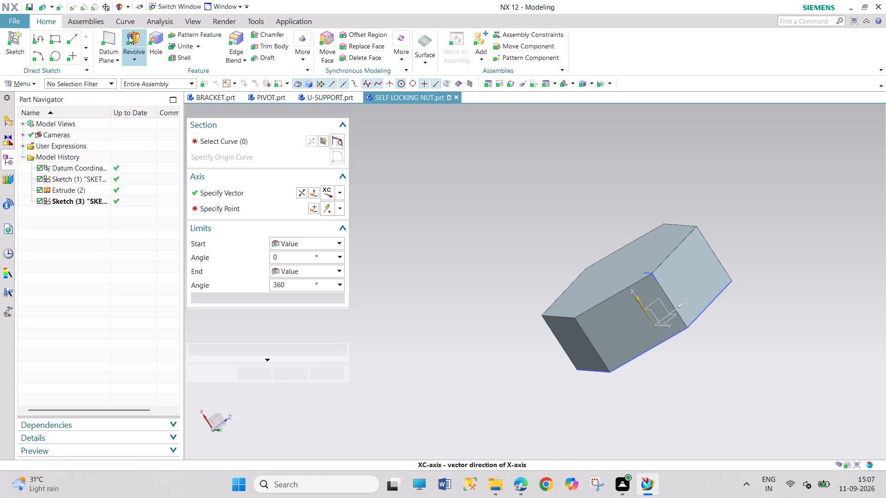
click(651, 274)
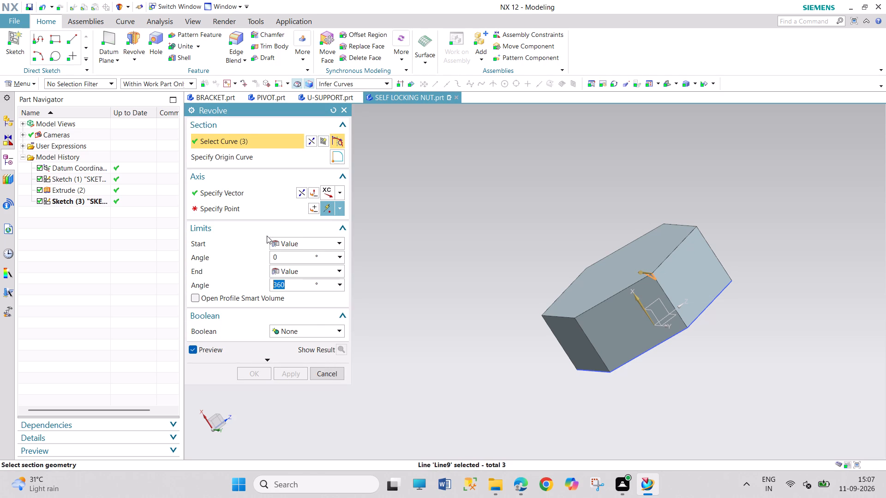
click(245, 208)
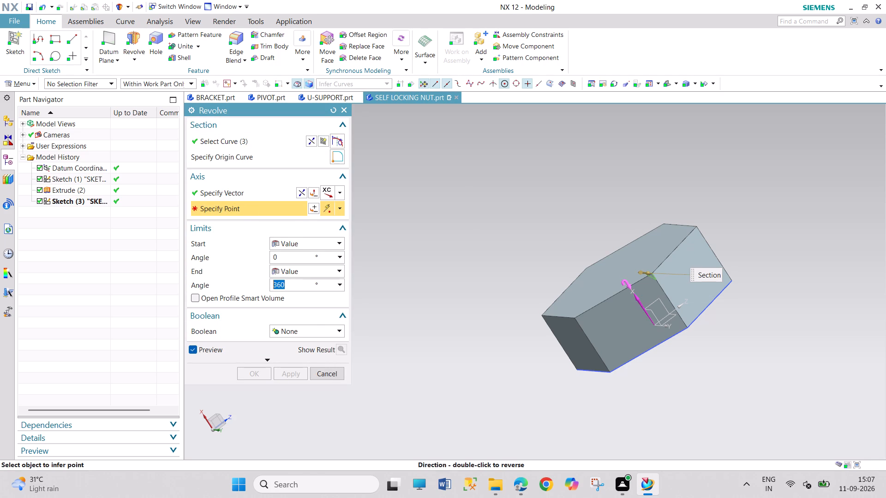
click(647, 313)
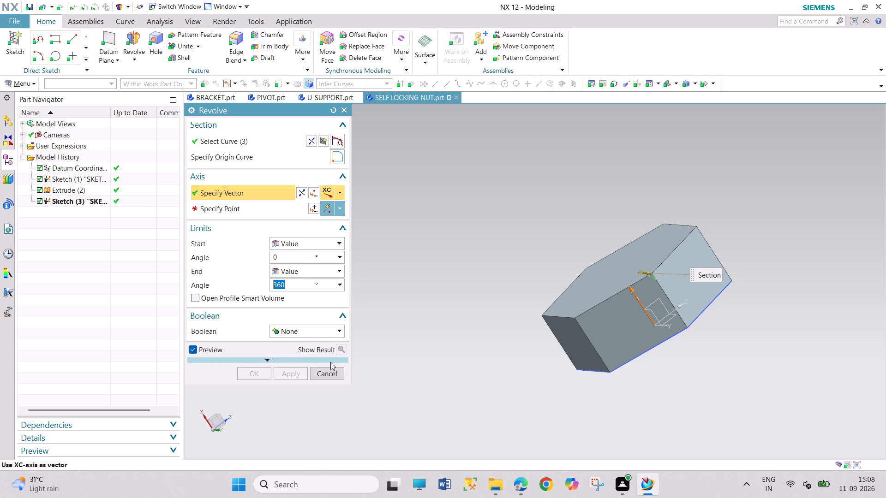
click(259, 205)
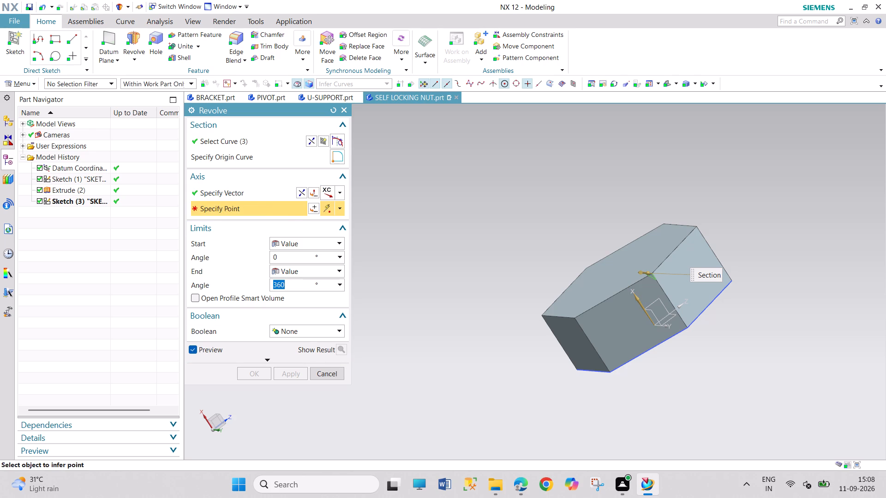
click(653, 326)
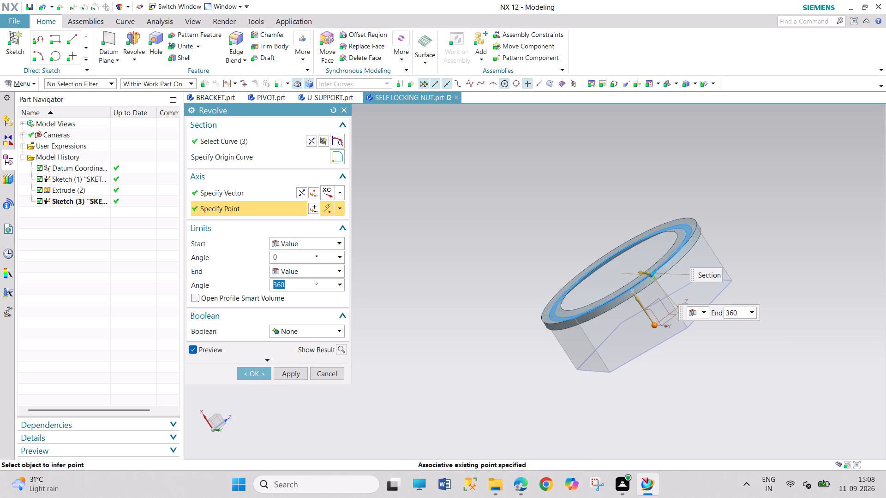
click(322, 330)
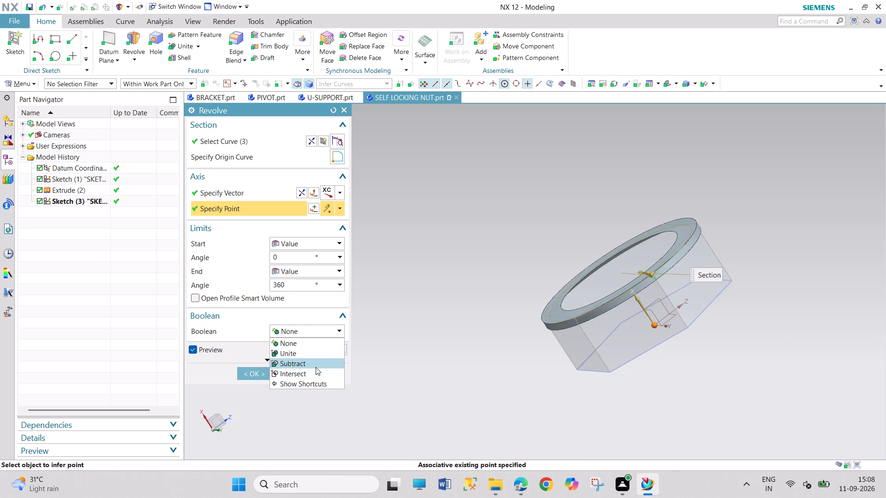
click(316, 367)
click(260, 385)
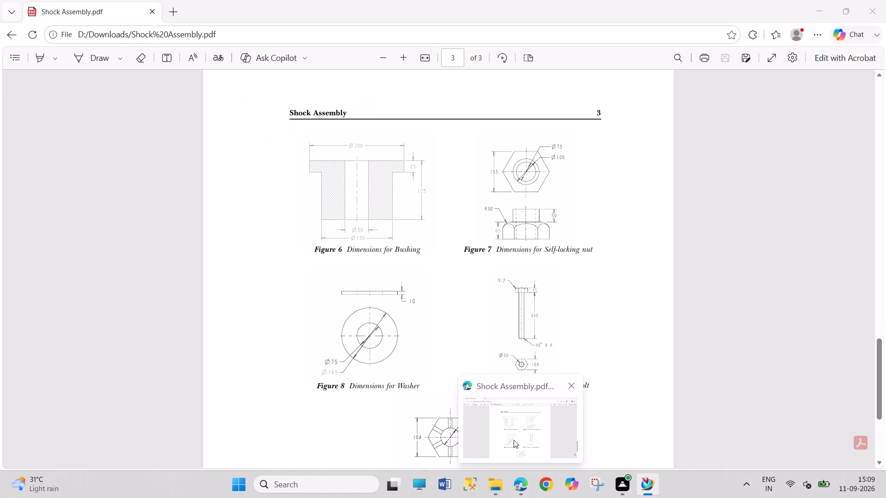
On the nut's flat circular end face inside the revolved cut, sketch a 100 mm diameter circle centred at the origin and finish the sketch.
click(31, 85)
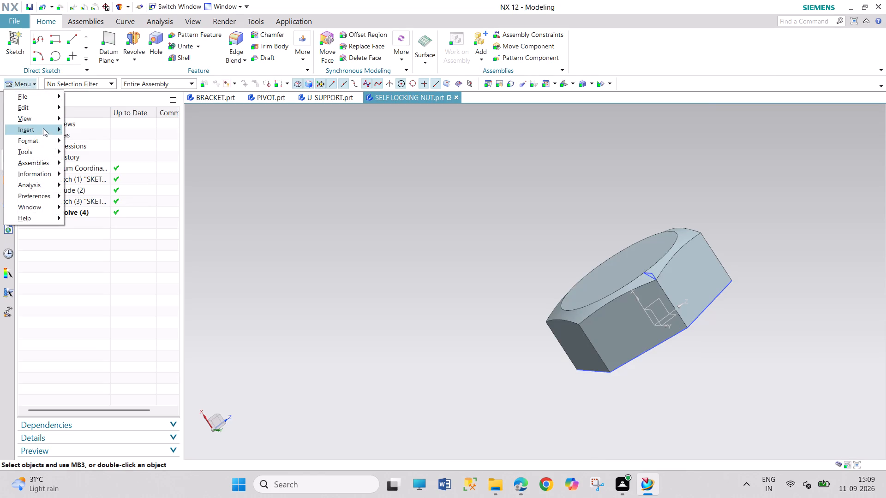
click(43, 128)
click(103, 138)
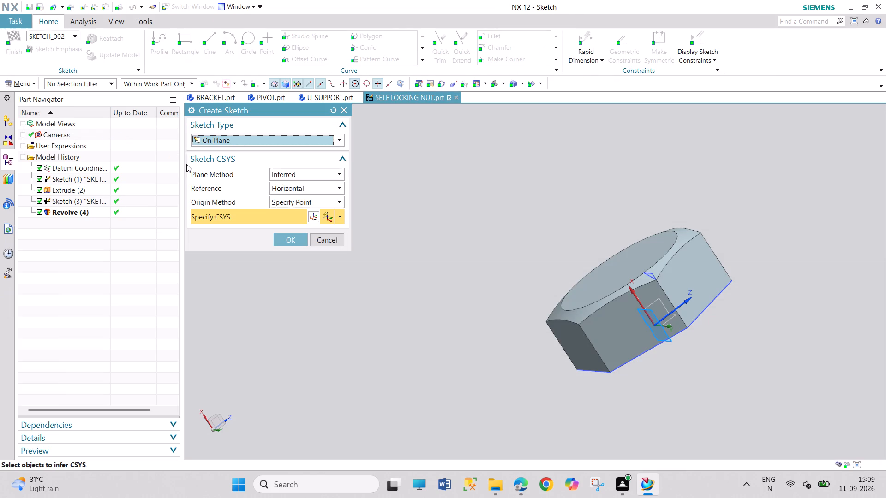
click(617, 276)
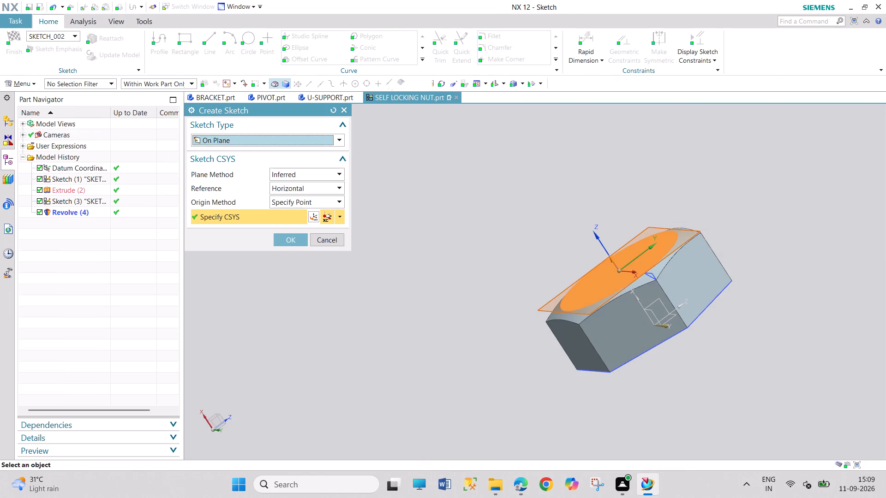
click(284, 243)
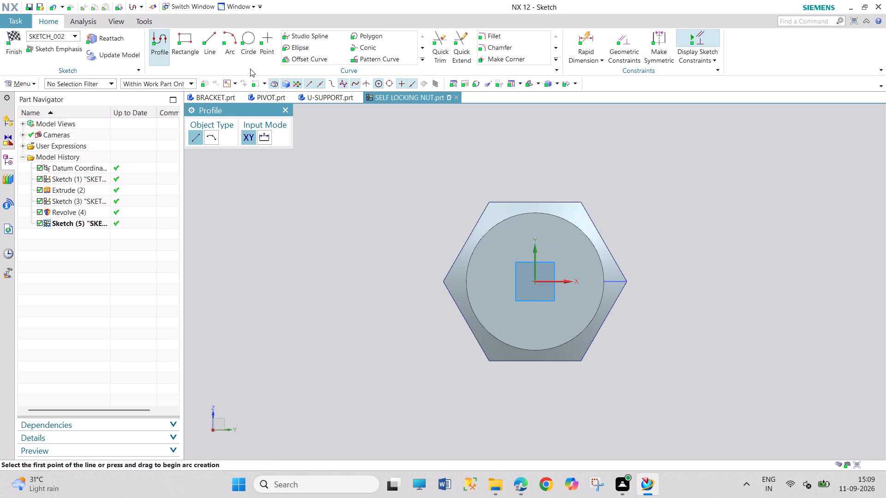
click(247, 43)
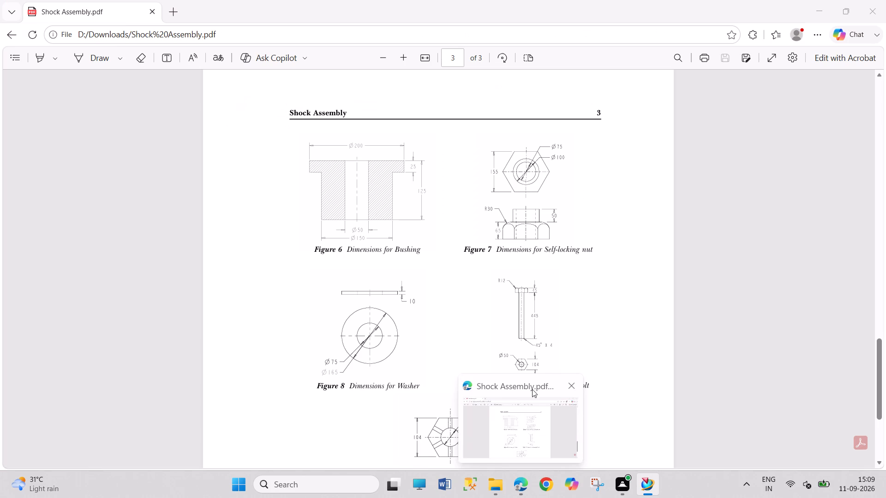
click(535, 281)
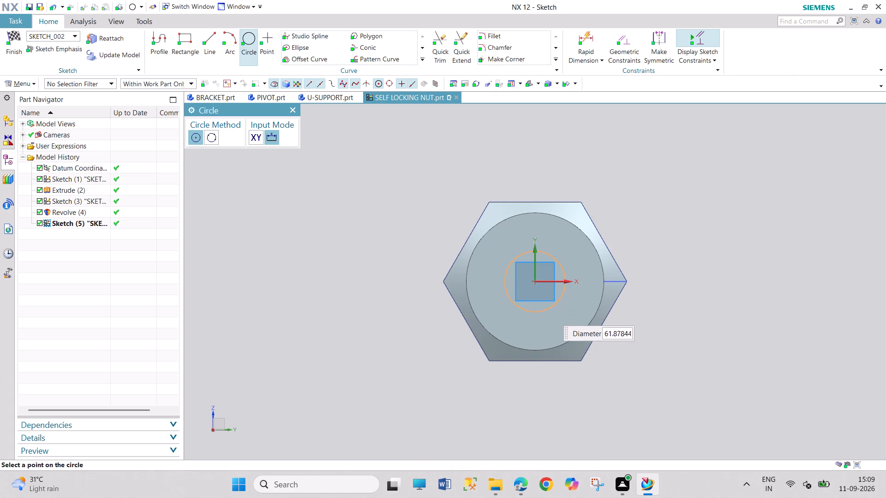
text(100)
key(Return)
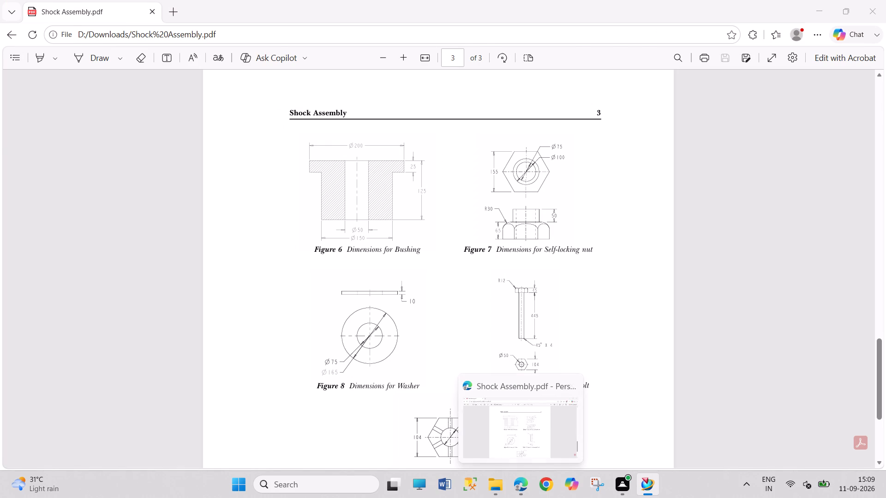
click(293, 113)
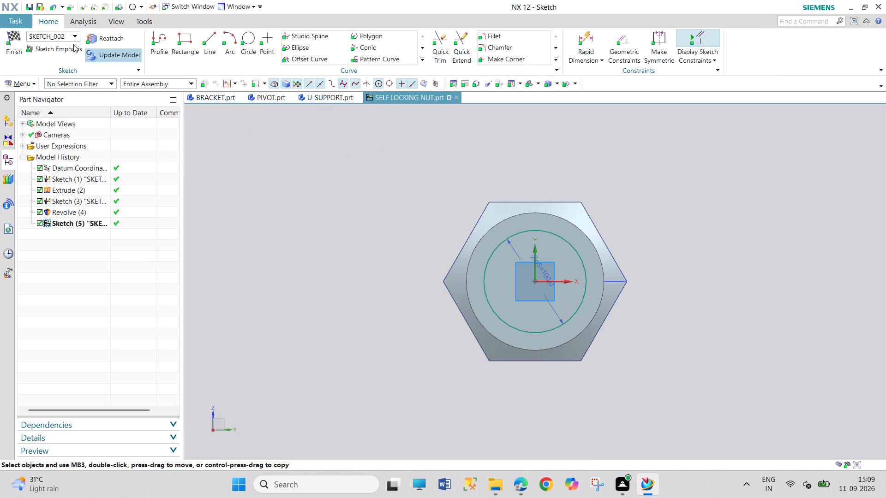
click(14, 49)
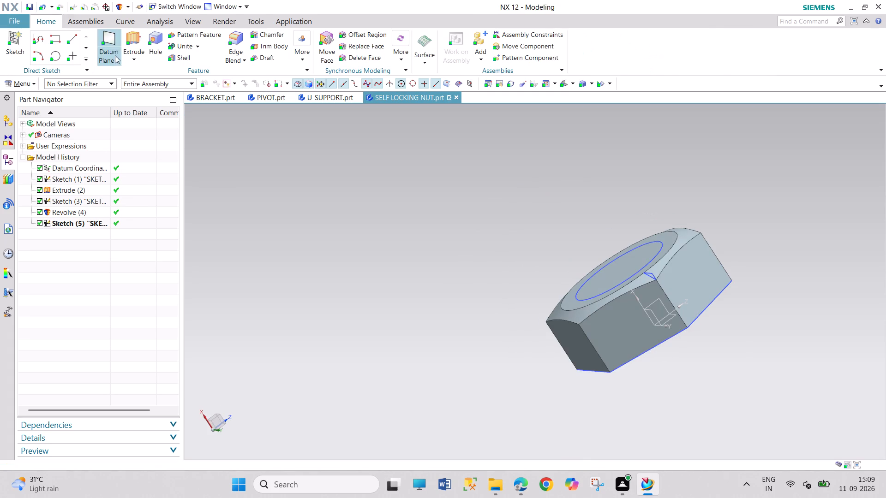
Extrude the 100 mm circle from 0 to 50 mm outward from the nut face as a united collar.
click(135, 38)
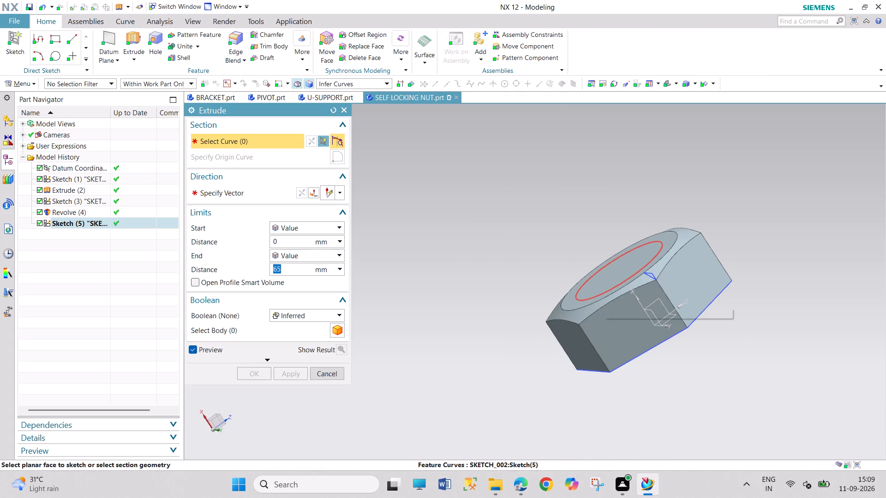
click(604, 295)
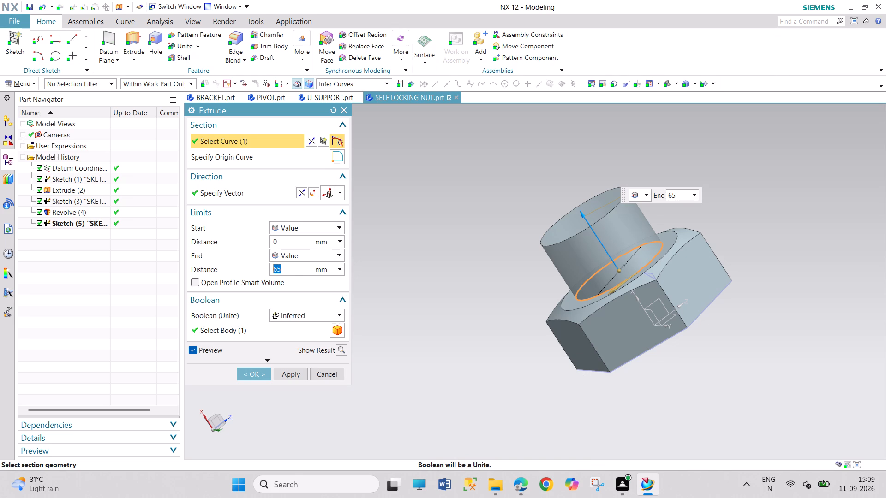
text(50)
key(Return)
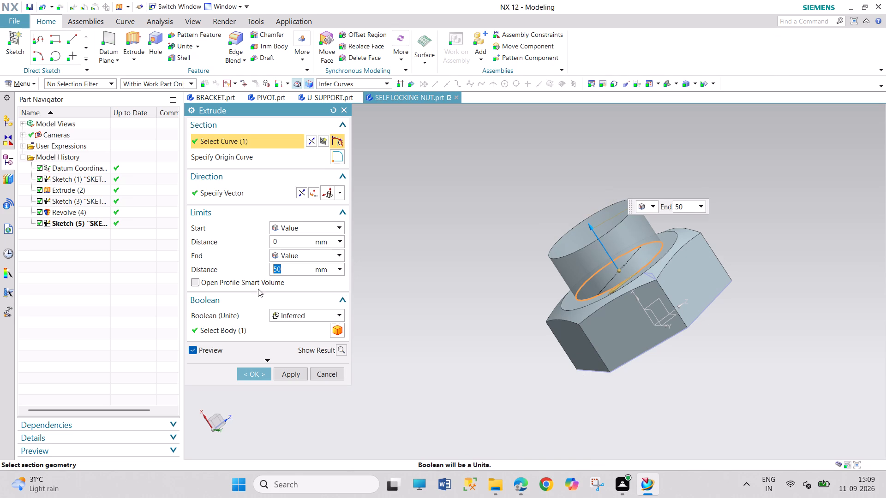
click(255, 379)
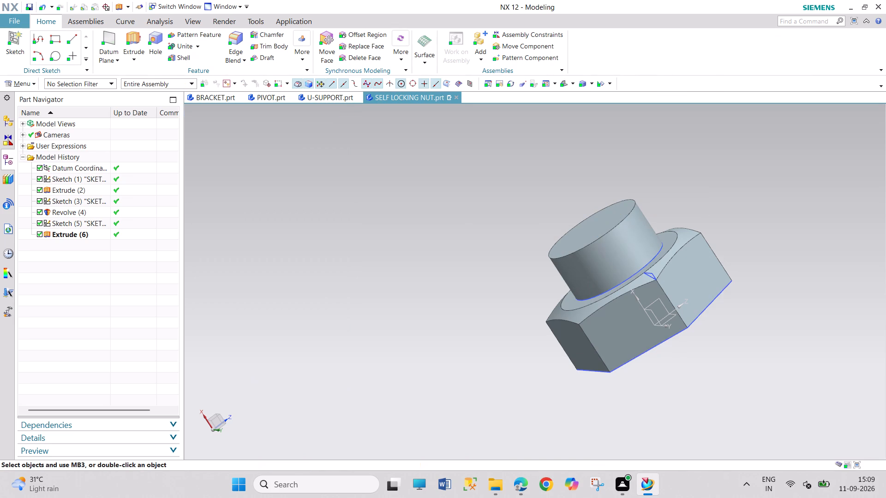
On the collar's end face, sketch a 75 mm diameter circle centred at the origin and finish the sketch.
click(35, 78)
click(34, 126)
click(92, 140)
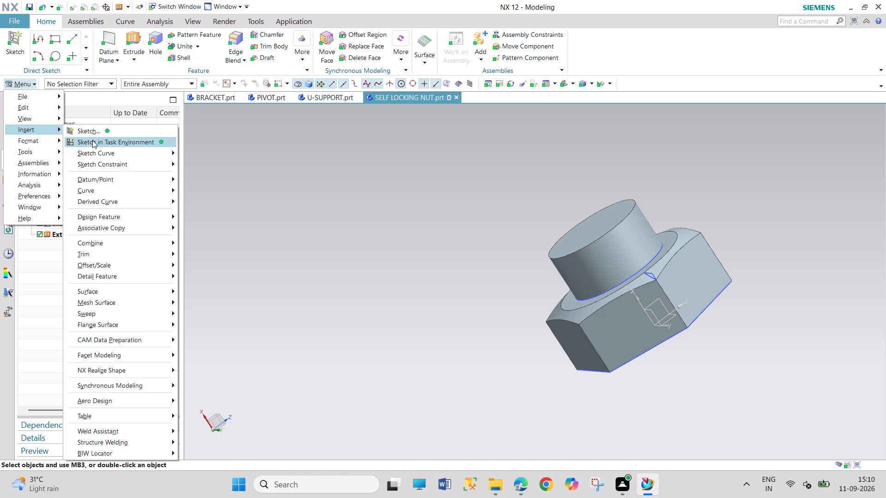
click(592, 229)
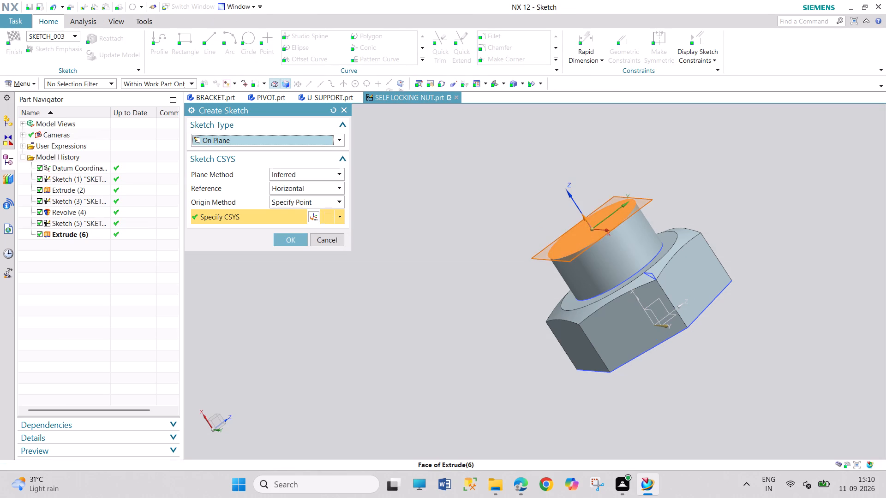
click(292, 239)
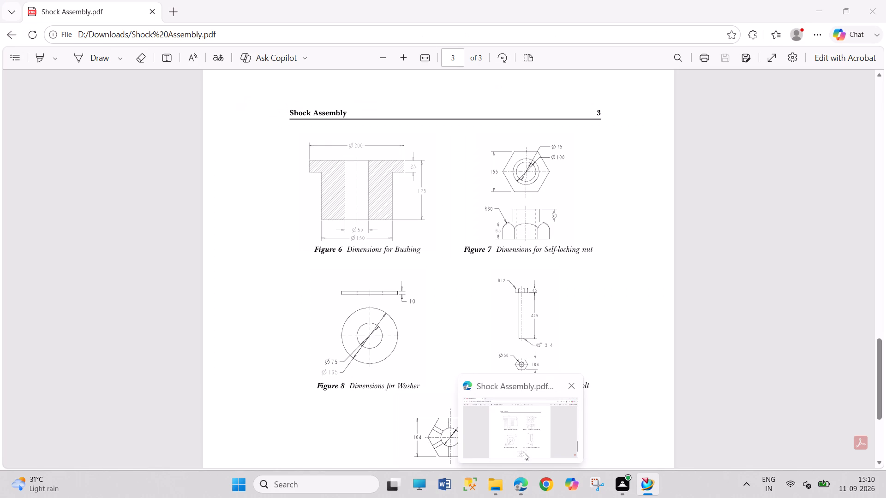
click(241, 41)
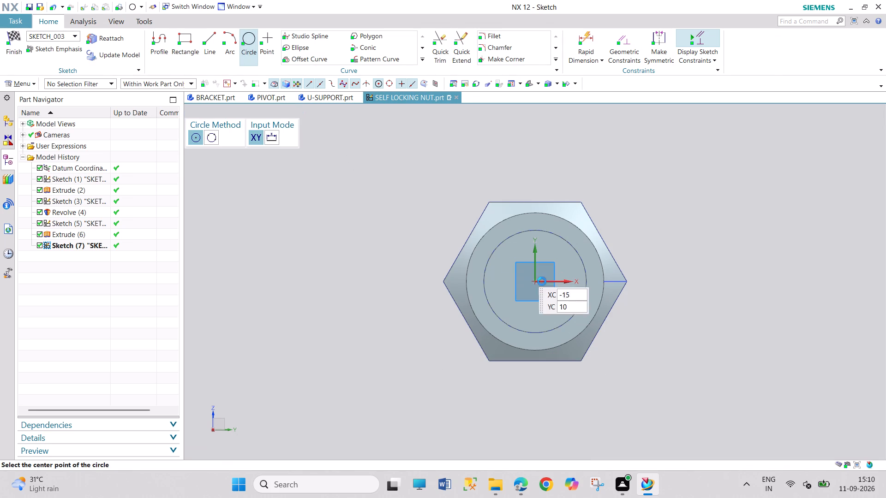
click(537, 281)
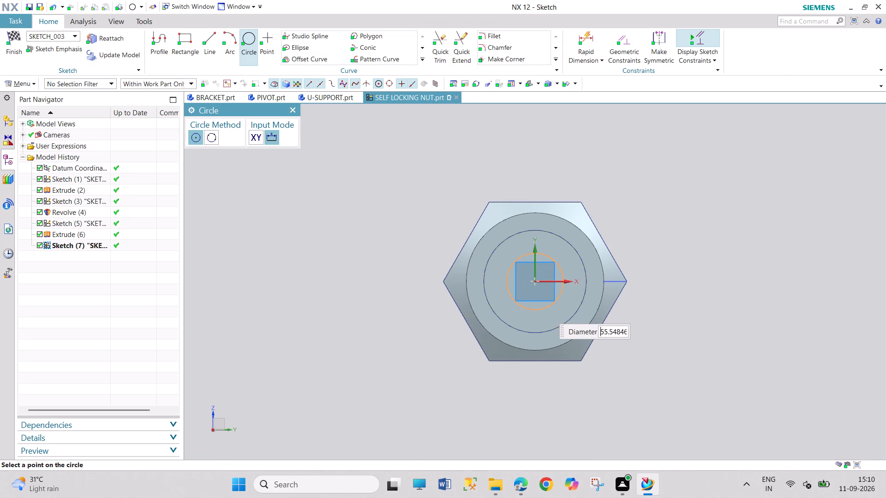
text(75)
key(Return)
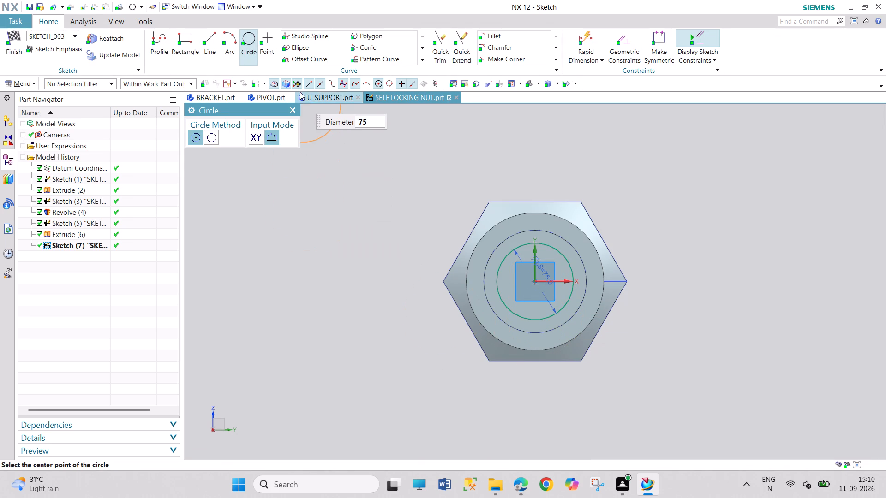
click(290, 112)
click(7, 51)
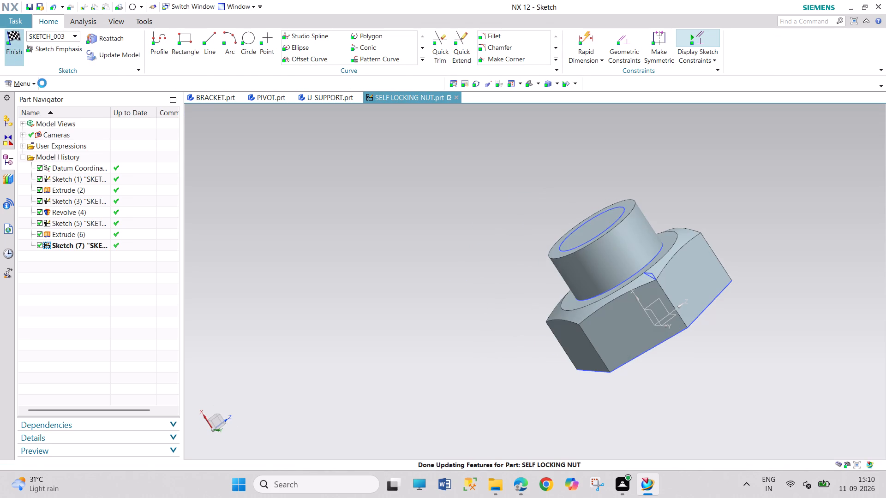
Extrude the 75 mm circle in the reversed direction from 0 to 150 mm, subtracting it as a through bore in the nut.
click(126, 35)
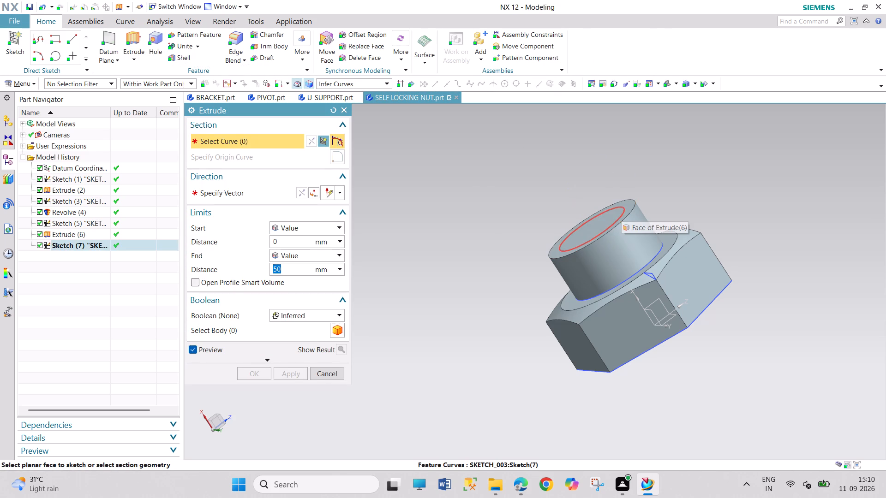
click(623, 209)
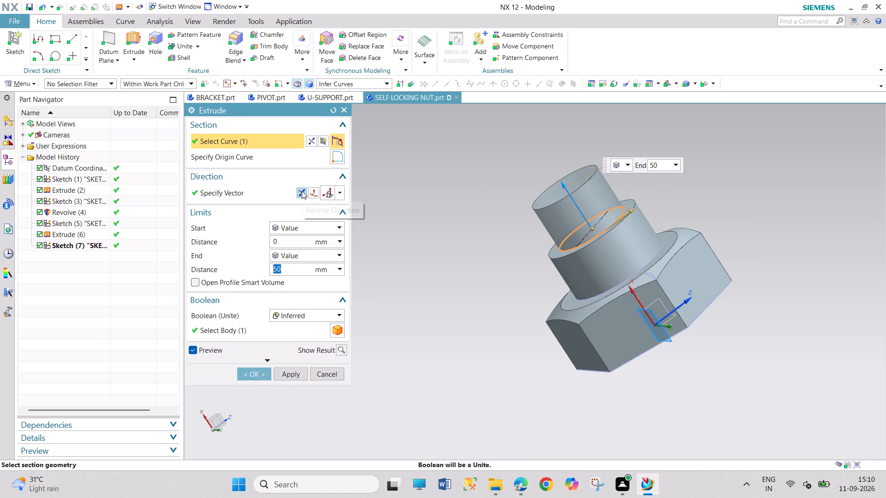
click(302, 191)
double_click(304, 273)
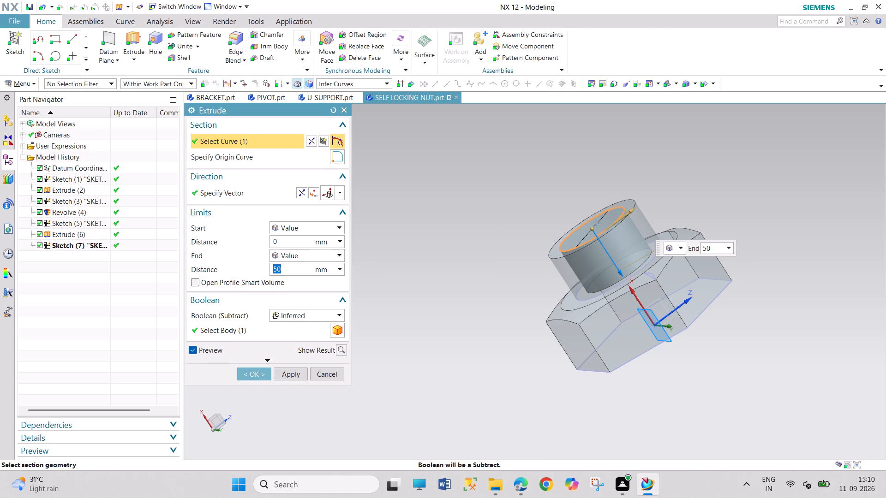
text(90)
key(Return)
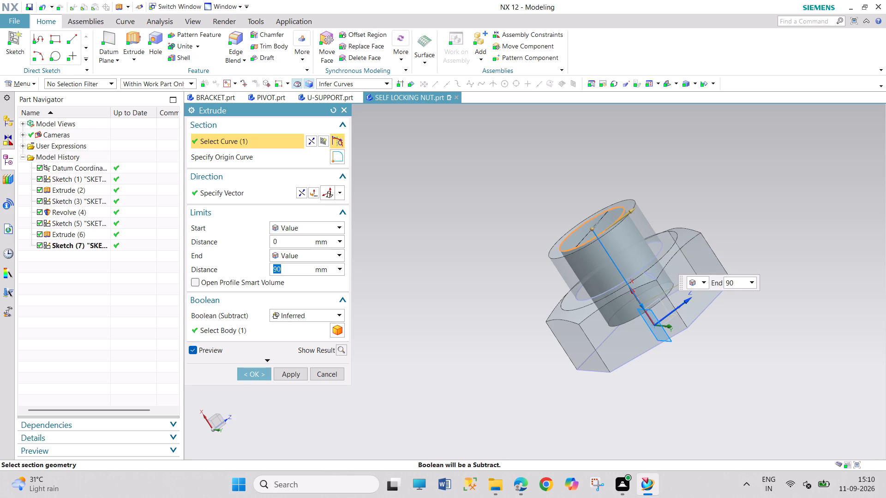
text(150)
key(Return)
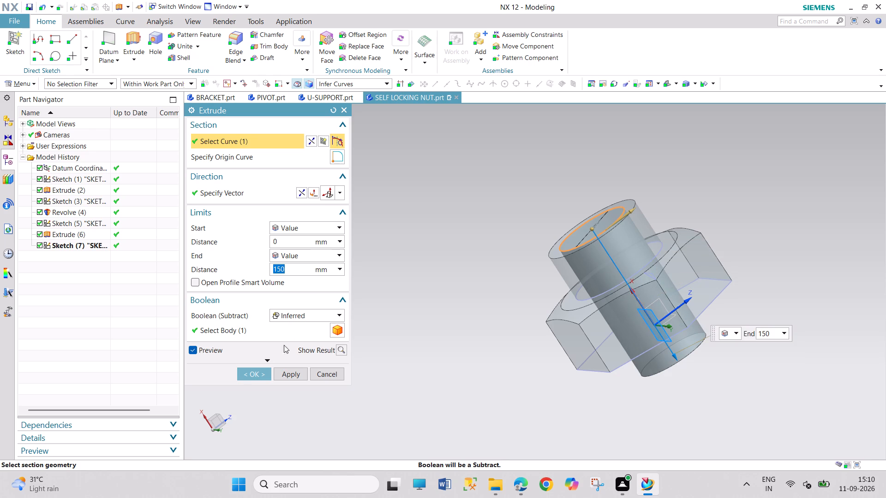
click(263, 374)
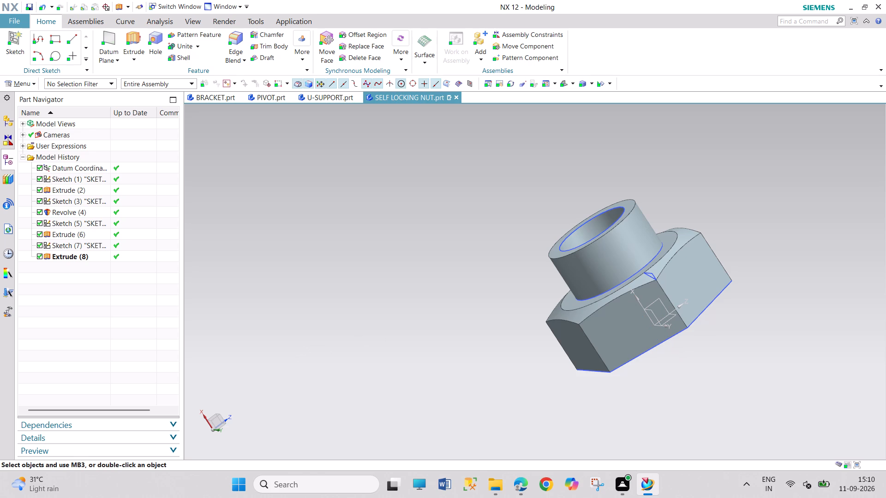
Save the self-locking nut part.
middle_drag(395, 323, 302, 281)
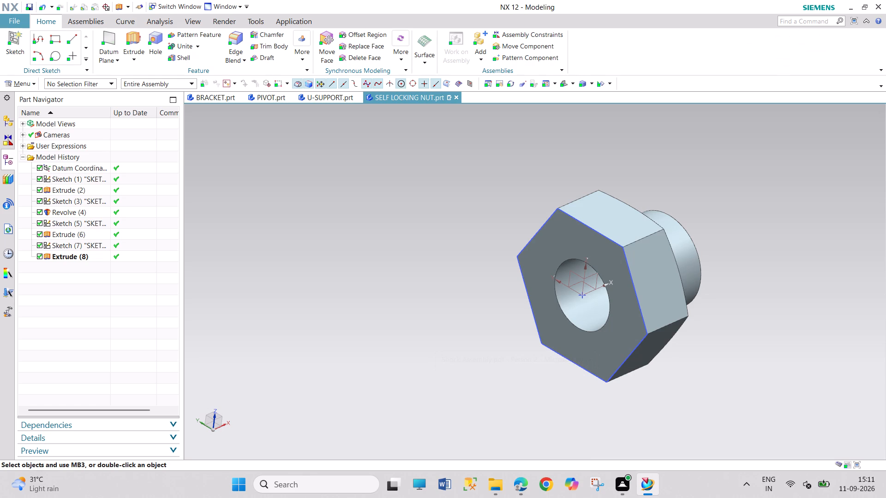
key(ctrl+s)
Create a new part from the millimetre Model template, named BUSHING, in the SHOCK ASSEMBLY folder.
key(ctrl+n)
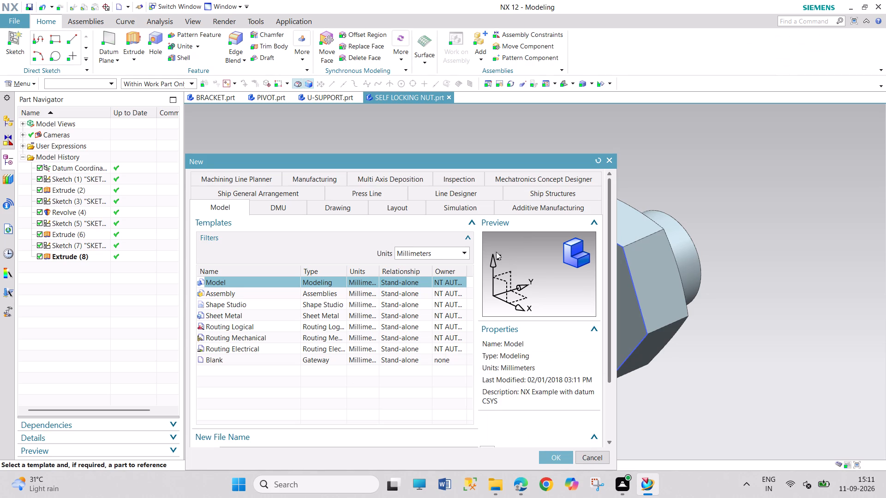
scroll(431, 296, down, 2)
text(BUSHING)
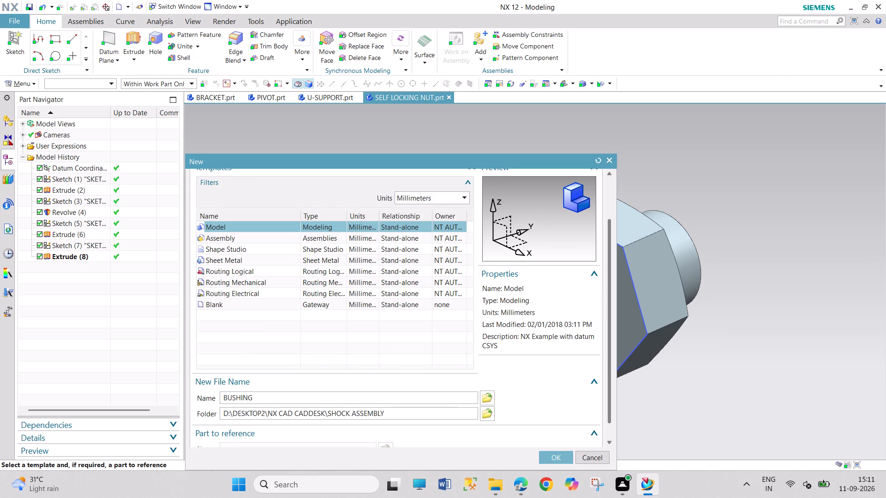
key(period)
key(Return)
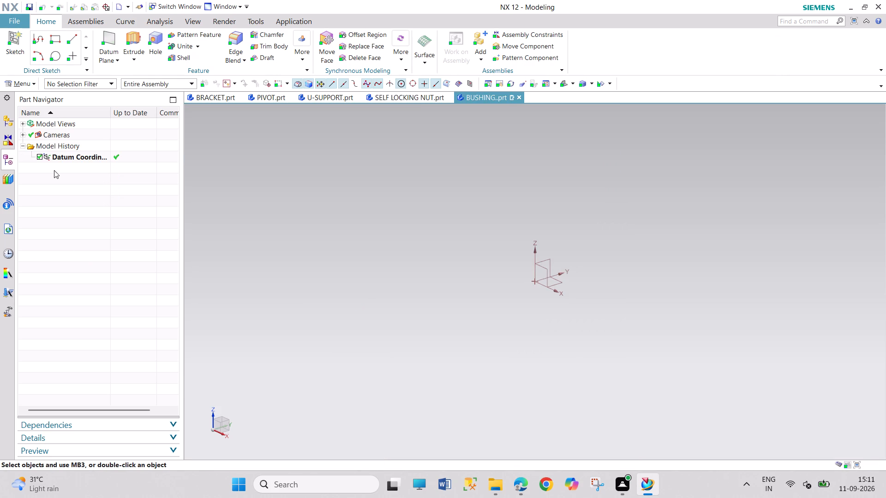
On the XZ plane, sketch a closed flanged half-profile beside the origin, about 64 mm tall, 48 mm wide at the flange and 29 mm at the base.
click(32, 83)
click(39, 141)
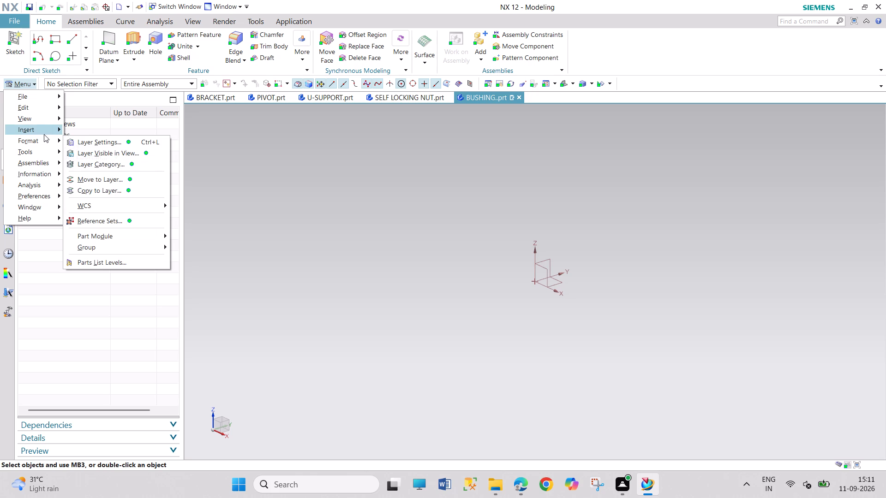
click(44, 134)
click(87, 145)
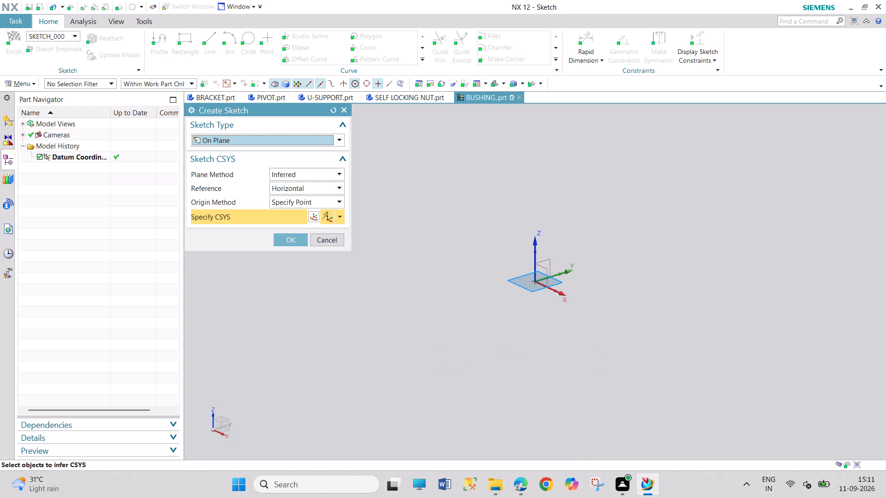
click(544, 271)
click(293, 241)
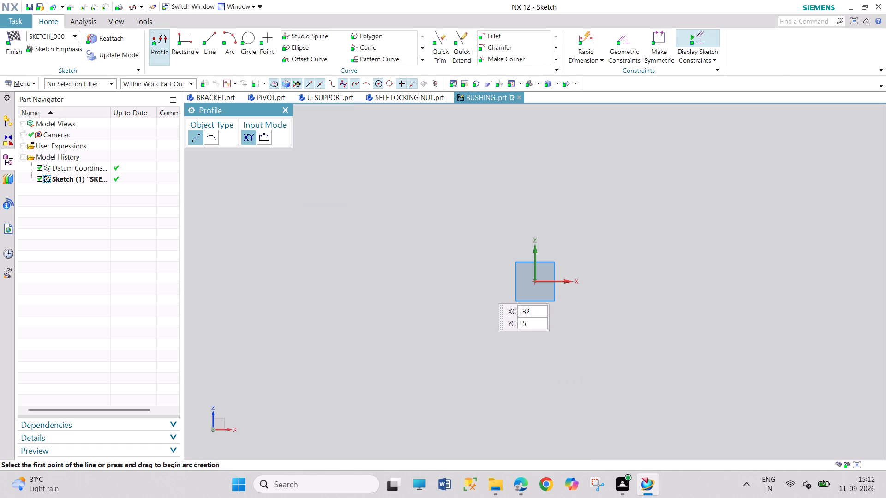
click(491, 282)
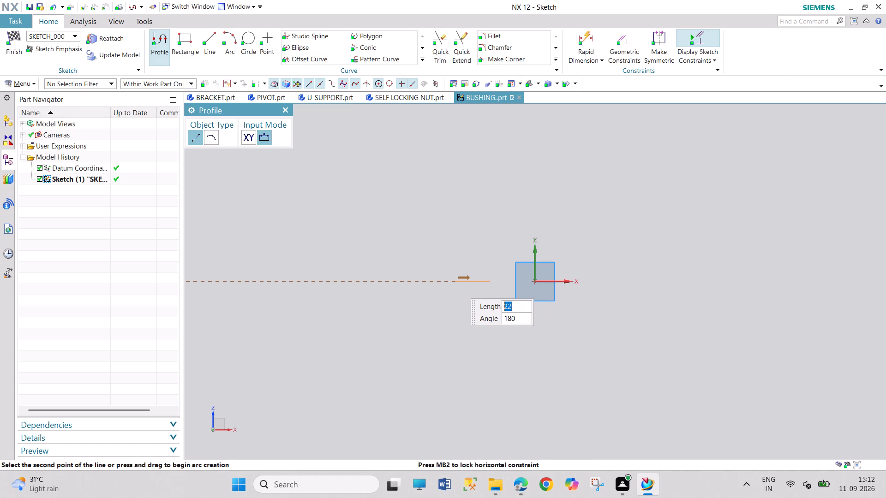
click(444, 283)
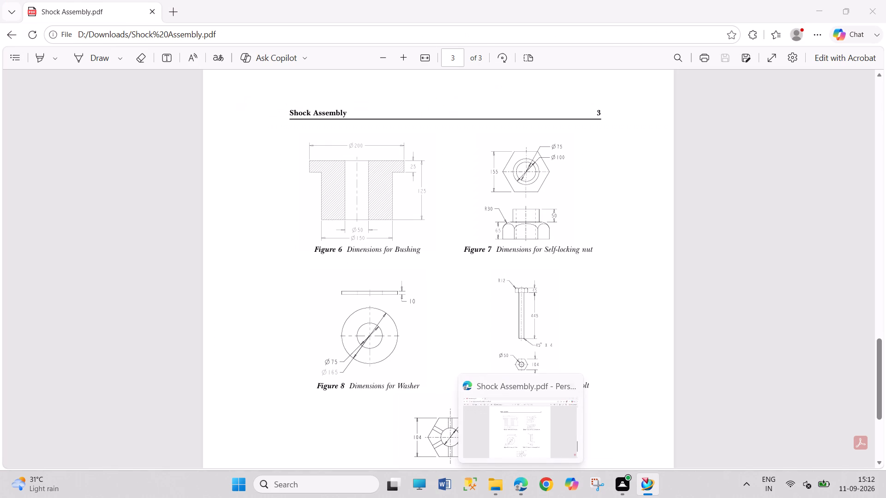
click(441, 202)
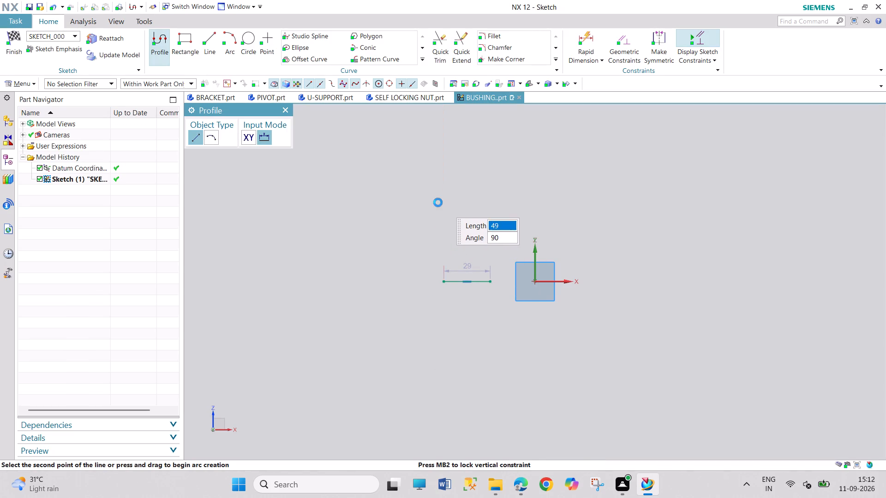
click(414, 204)
click(416, 178)
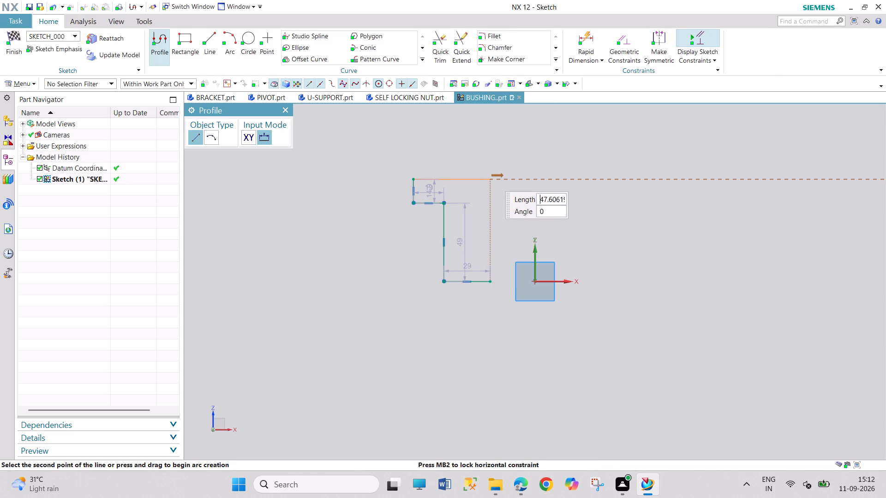
click(491, 177)
click(493, 281)
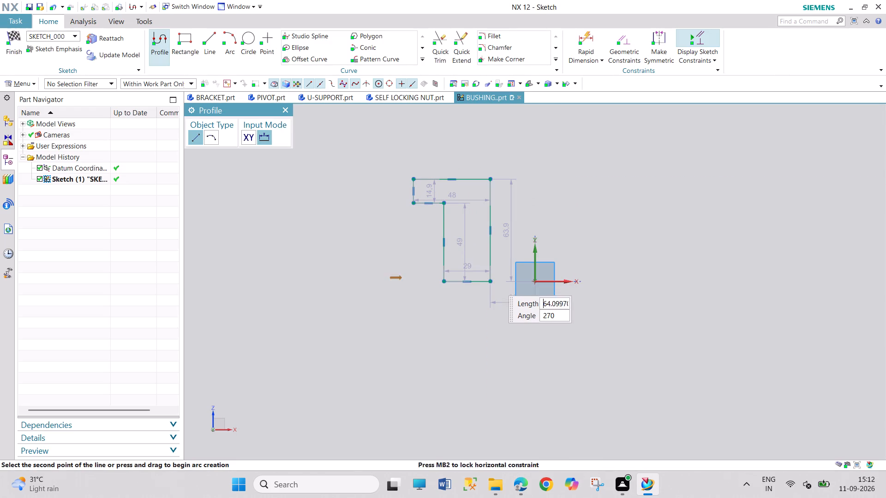
click(288, 112)
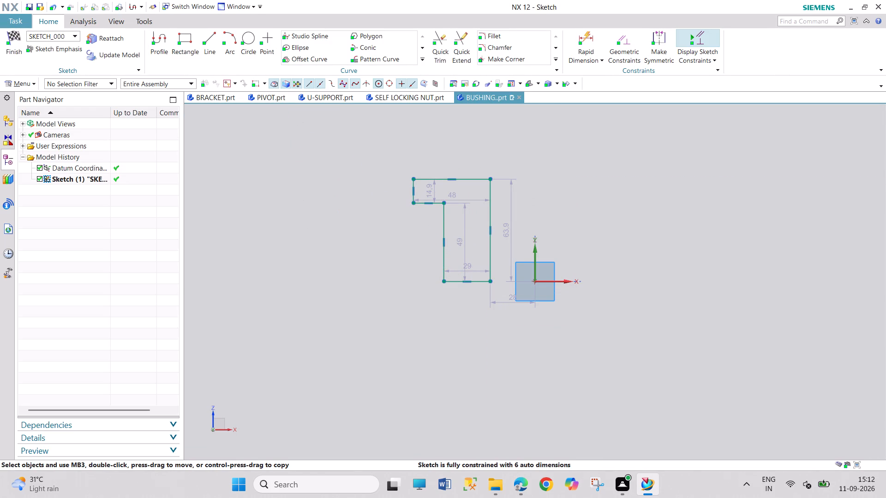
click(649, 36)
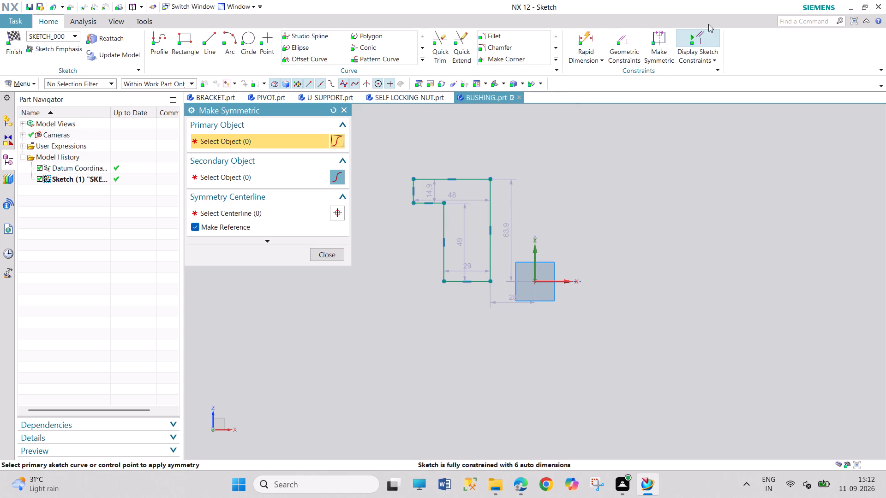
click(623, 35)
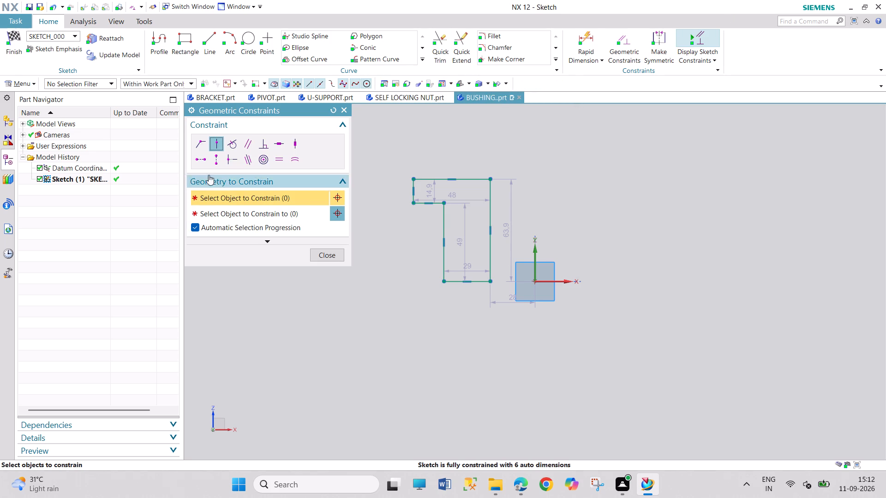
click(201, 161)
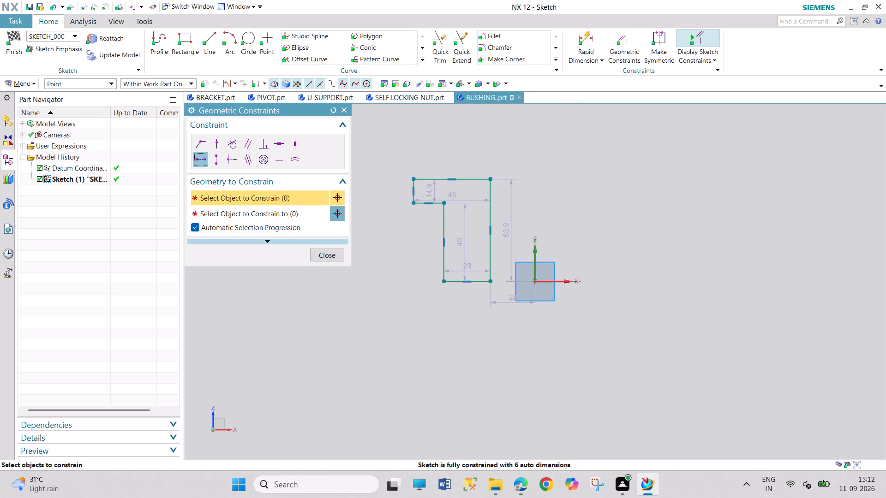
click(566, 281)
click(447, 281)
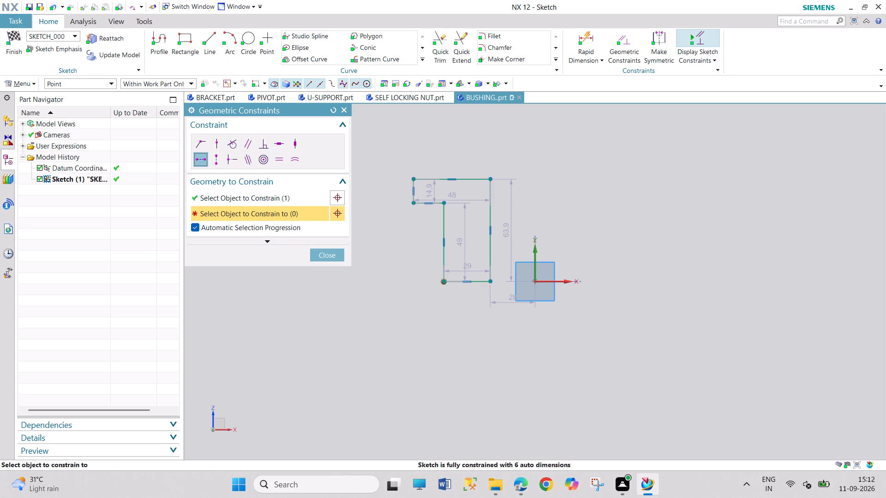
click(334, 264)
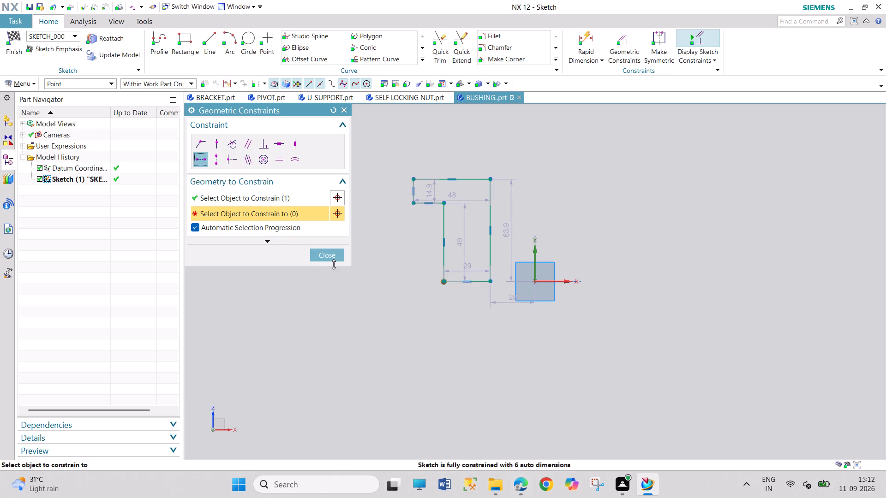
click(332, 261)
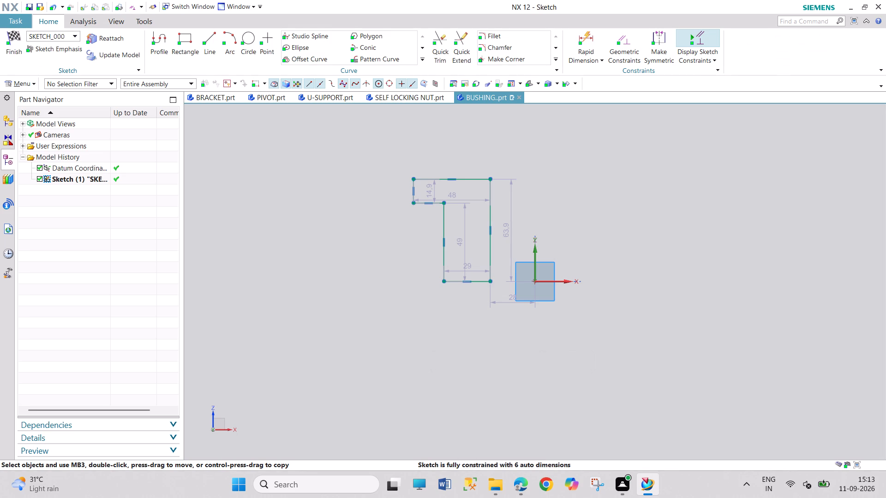
Set the horizontal distance from the profile's inner vertical edge to the sketch origin to 25 mm.
drag(509, 300, 515, 335)
double_click(511, 332)
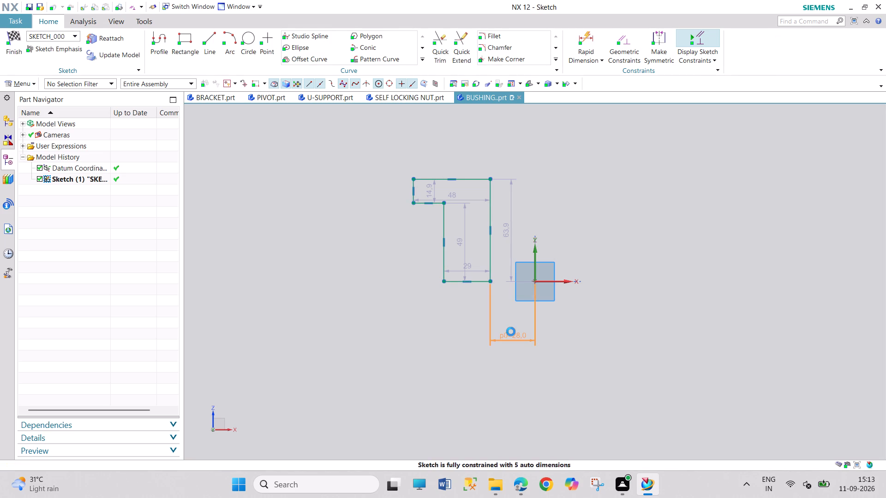
text(25)
key(Return)
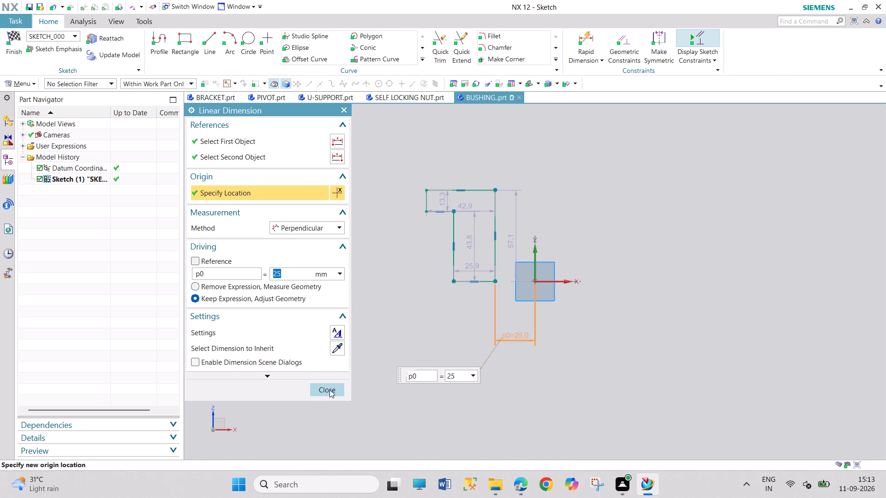
click(329, 390)
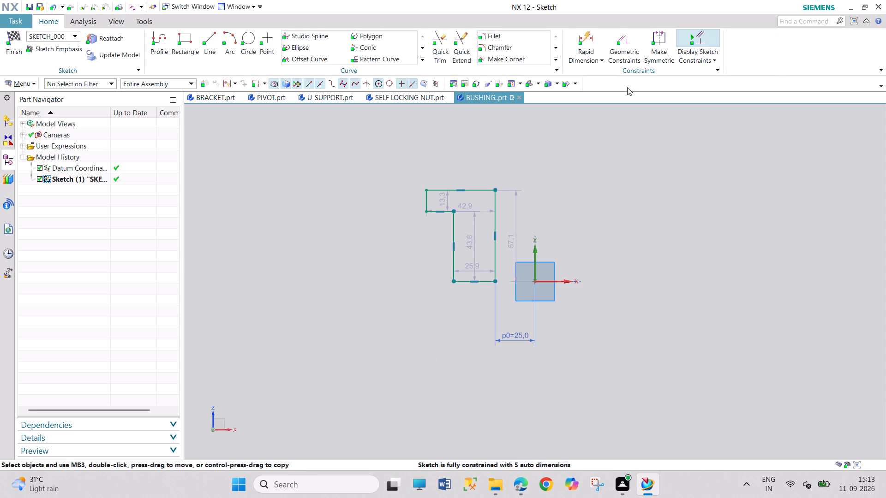
Apply a horizontal alignment constraint between the sketch origin and the profile's lower outer corner.
click(630, 35)
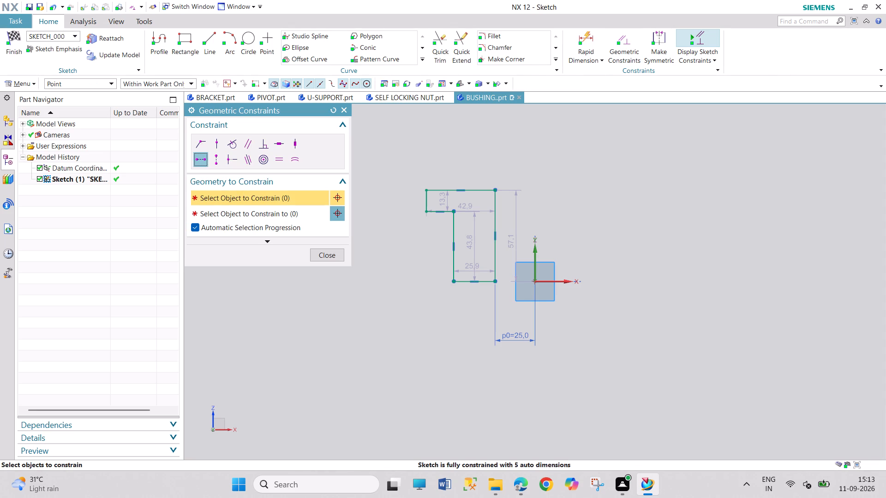
click(537, 281)
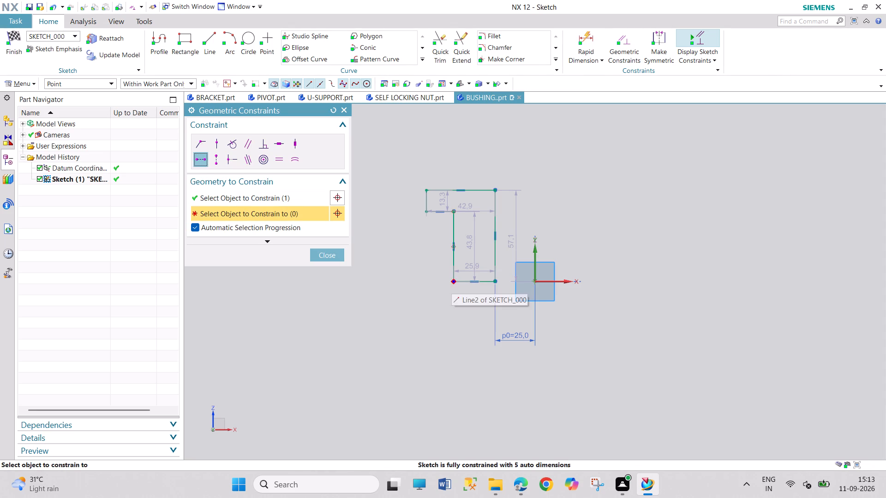
click(454, 280)
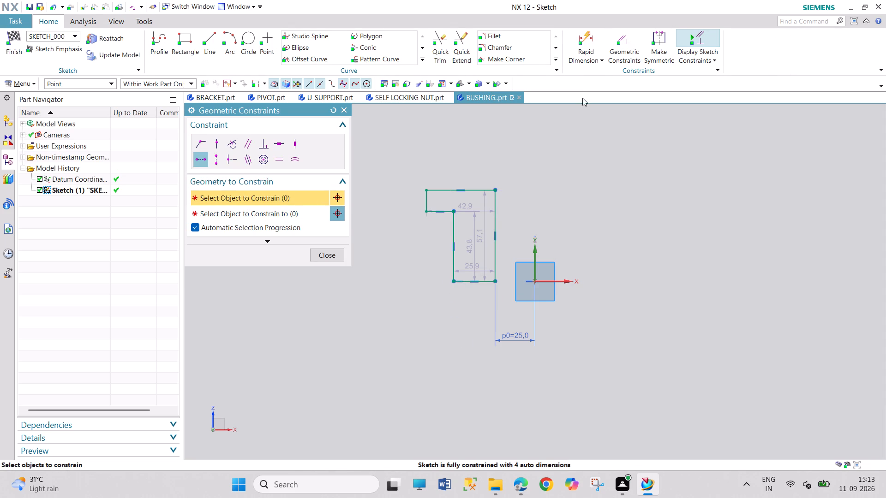
click(617, 37)
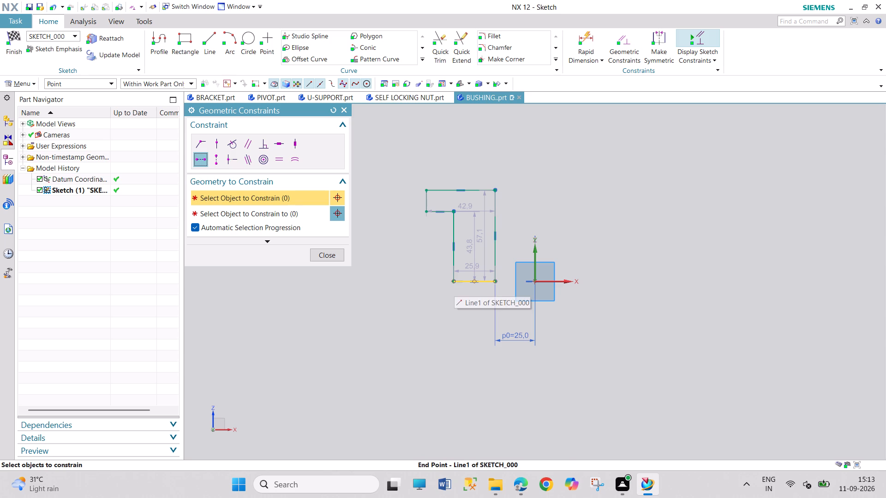
click(454, 283)
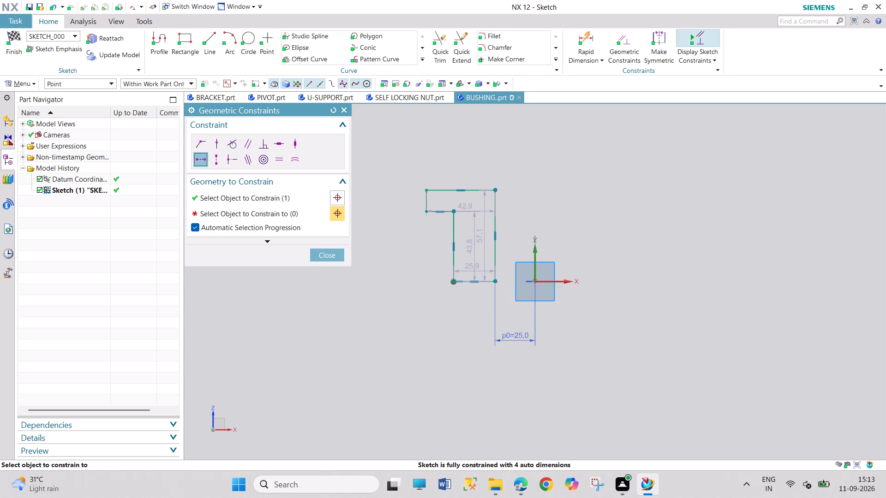
click(535, 280)
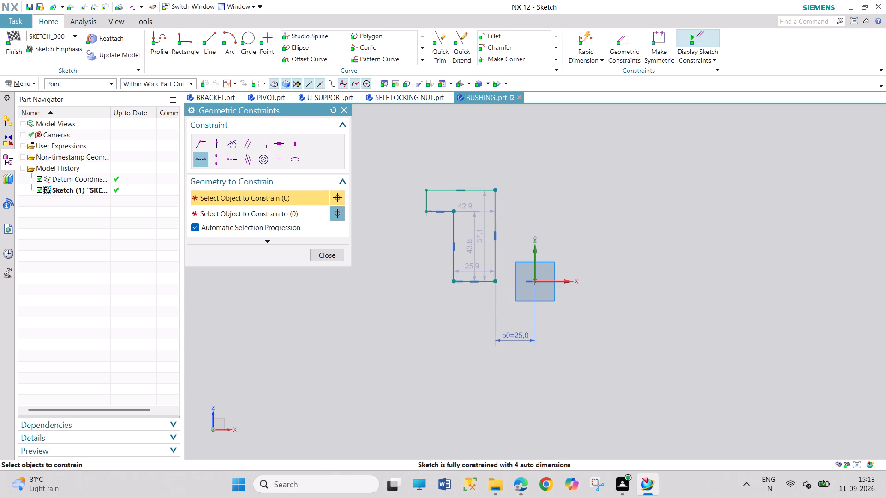
Dimension the horizontal distance from the profile's lower outer corner to the sketch origin as 75 mm.
click(588, 38)
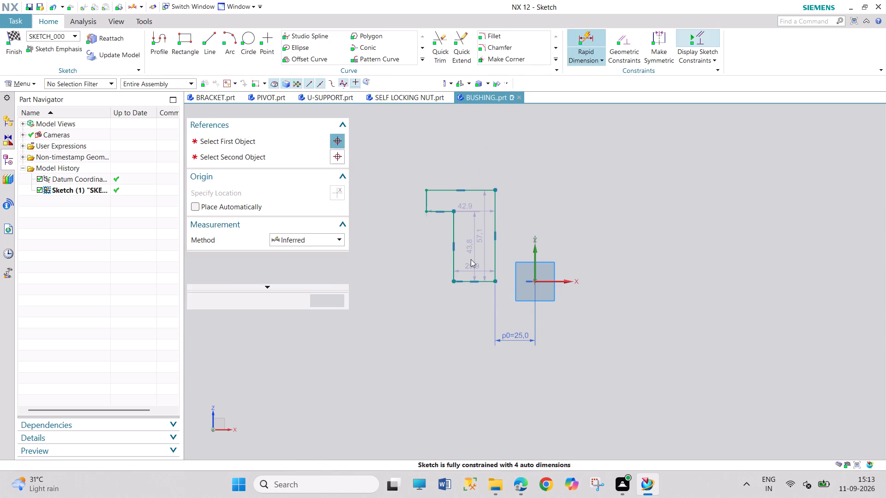
click(454, 282)
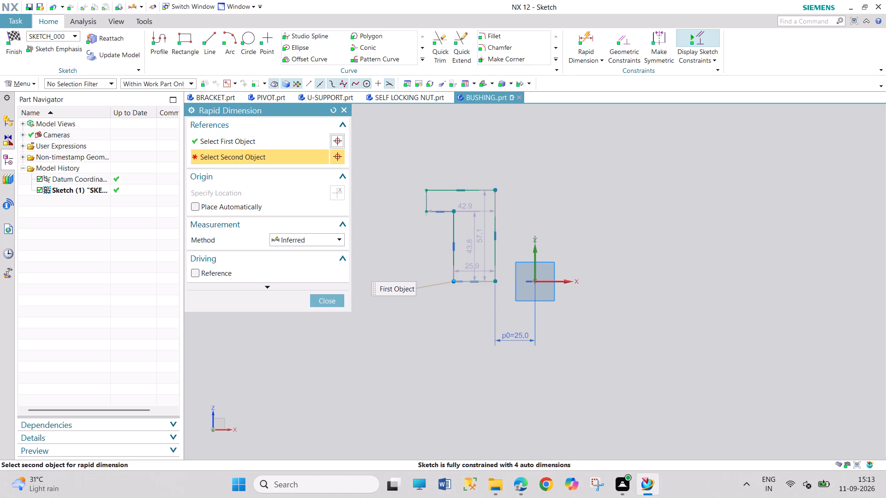
click(536, 280)
drag(513, 386, 517, 385)
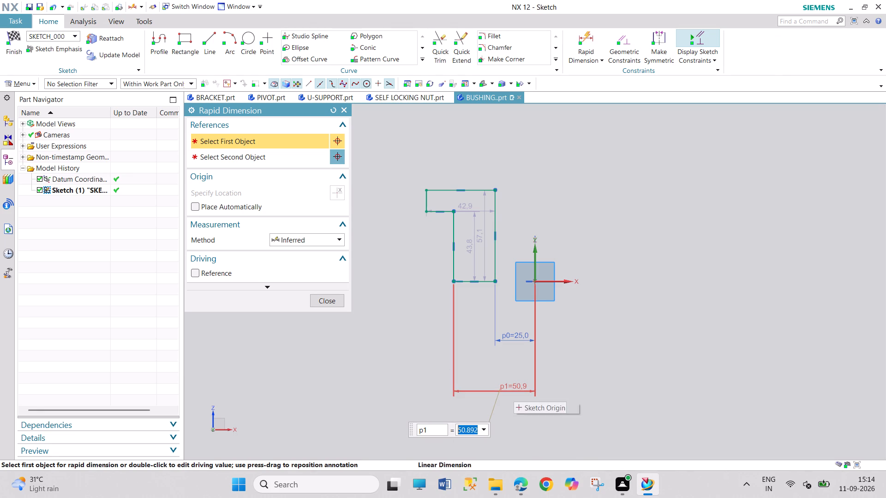
double_click(514, 390)
text(75)
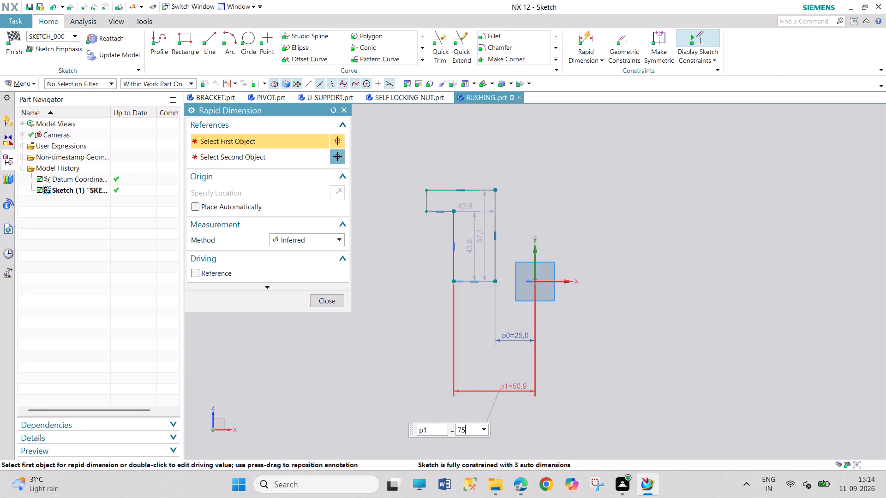
key(Return)
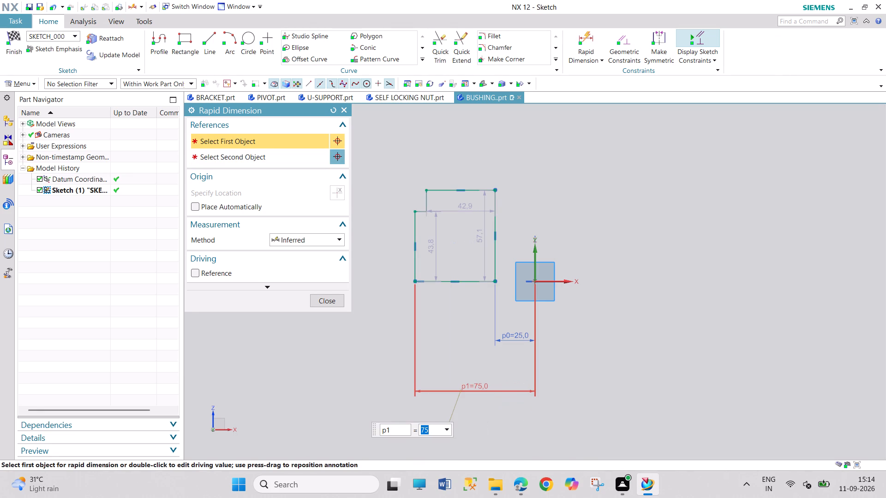
click(329, 300)
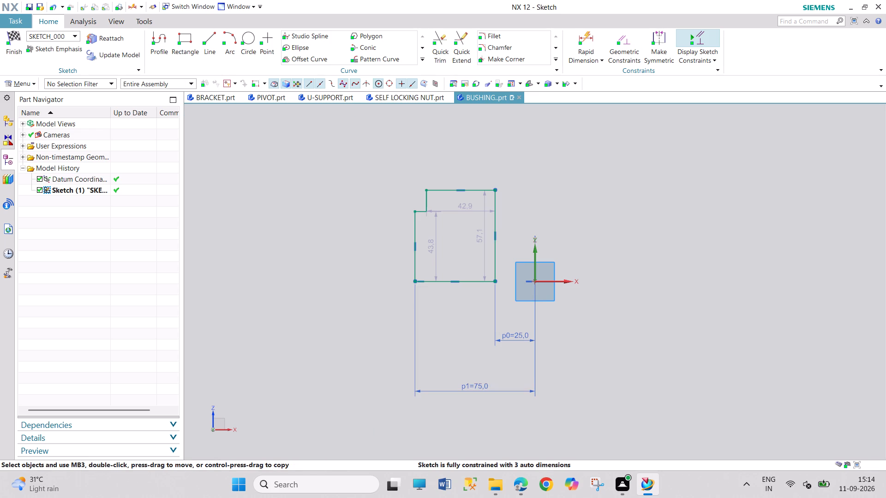
Move the flange's upper outer corner outward, beyond the outer edge of the bushing body.
drag(425, 189, 379, 192)
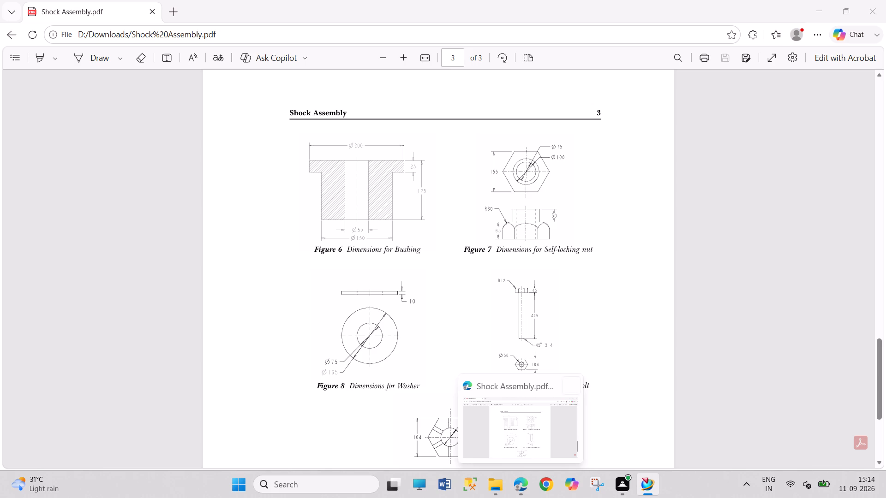
Dimension the horizontal distance from the flange's upper outer corner to the sketch origin as 100 mm.
click(581, 38)
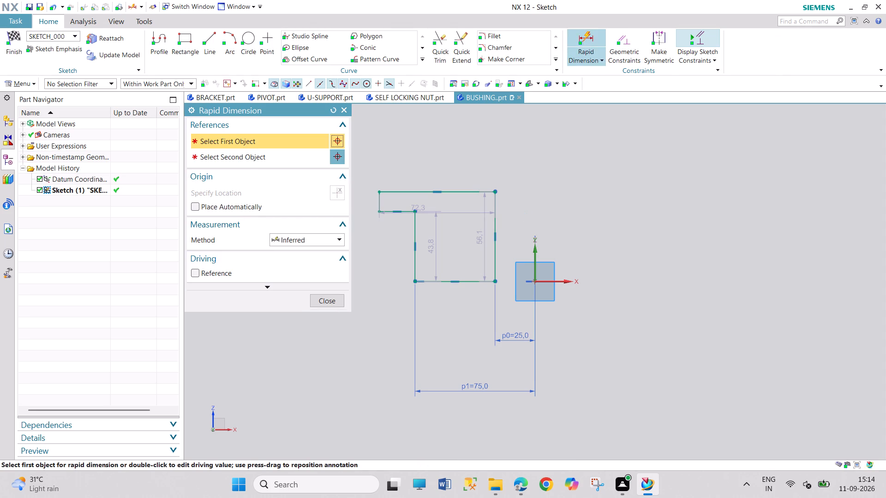
click(537, 280)
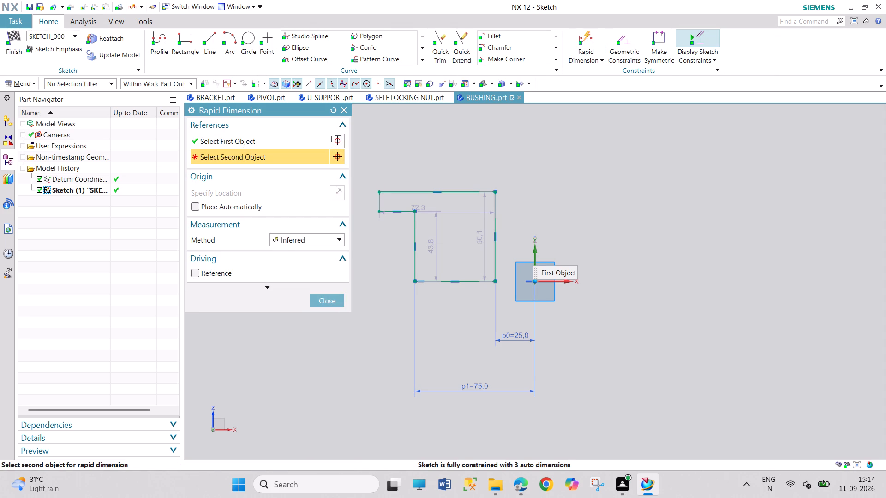
click(376, 193)
click(474, 129)
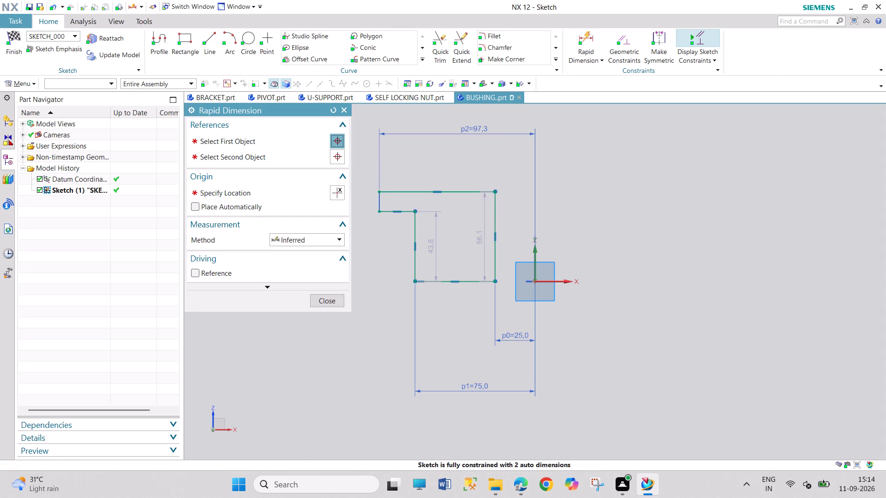
text(100)
key(Return)
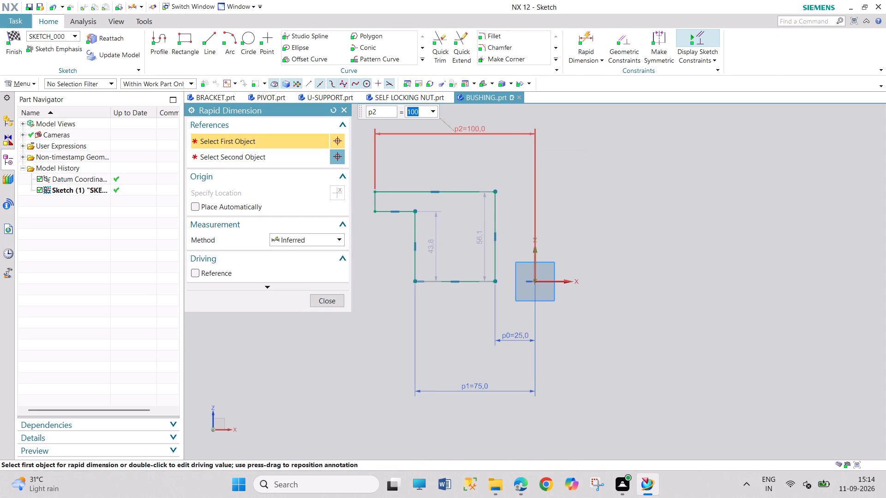
click(323, 303)
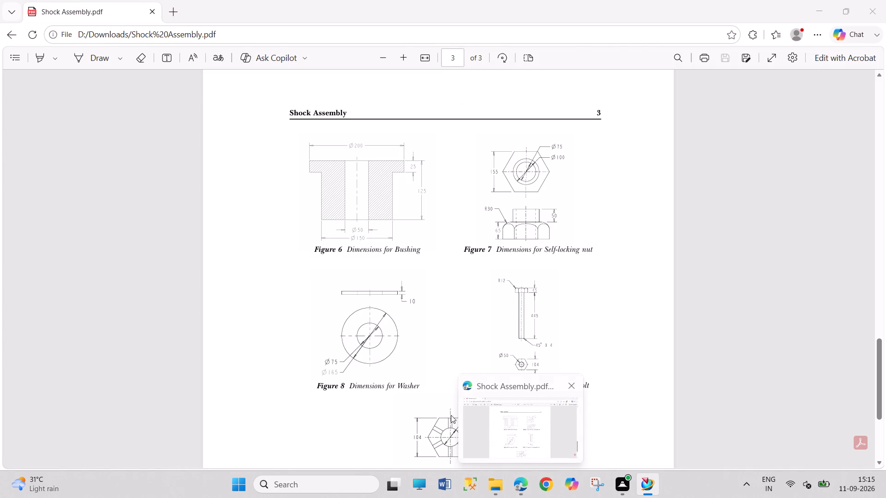
Move the overall height dimension clear of the bushing profile and set it to 125 mm.
drag(481, 239, 242, 256)
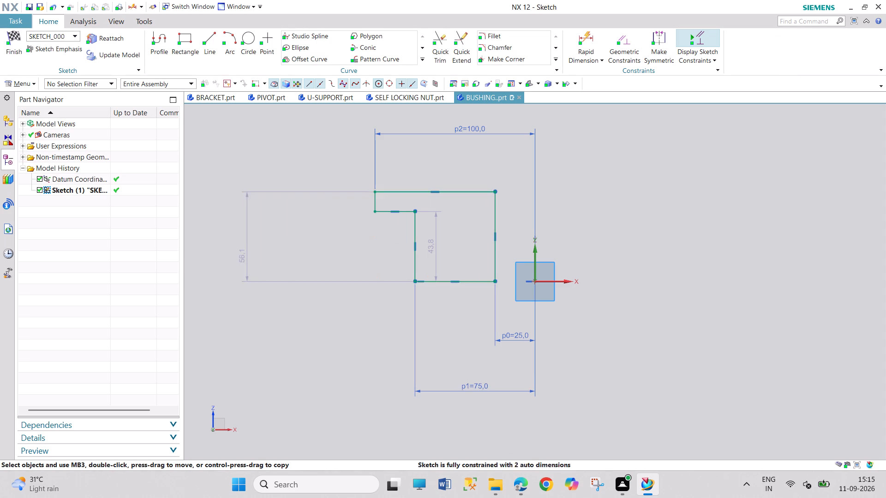
double_click(242, 252)
text(125)
key(Return)
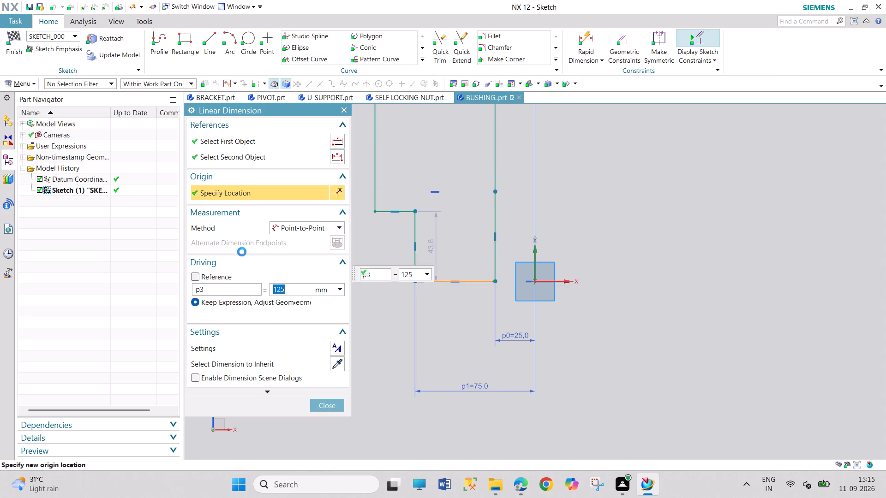
click(327, 399)
Dimension the flange's outer vertical edge as 25 mm and finish the sketch.
scroll(463, 236, down, 2)
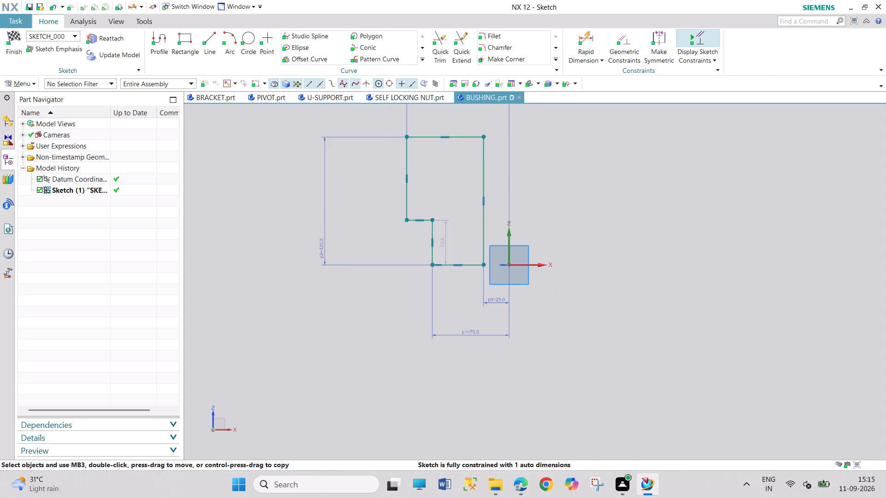
scroll(463, 237, down, 1)
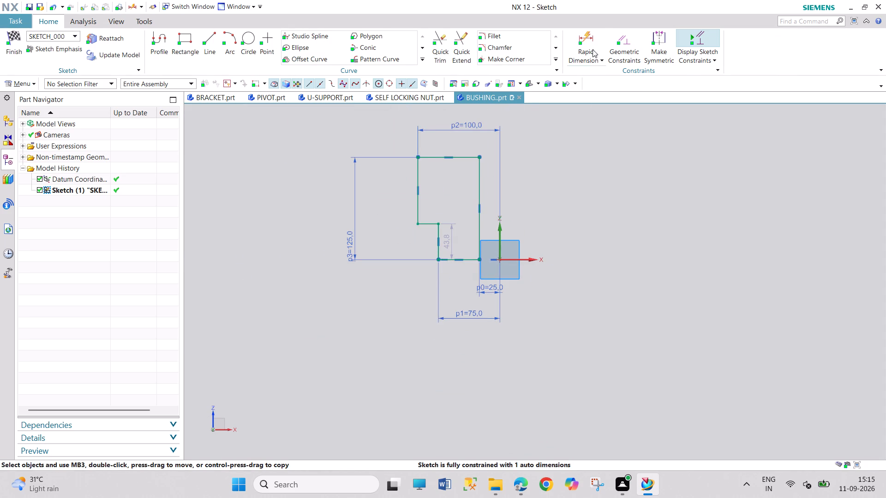
click(590, 38)
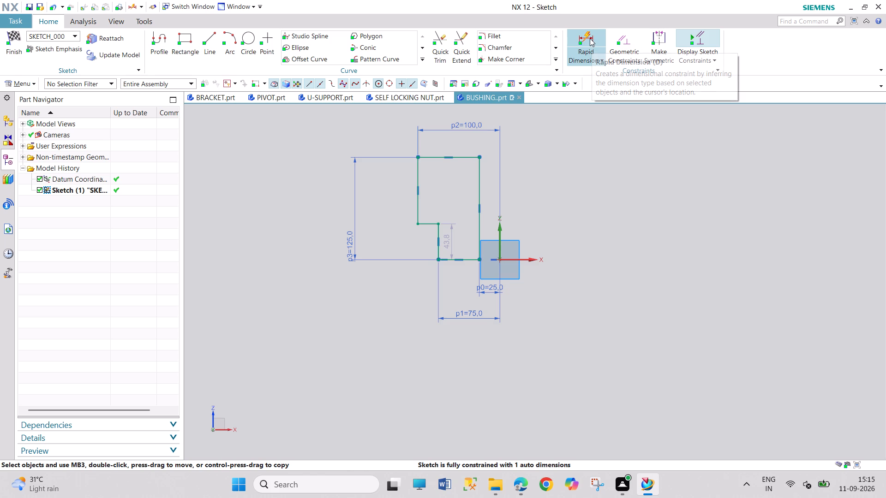
click(420, 210)
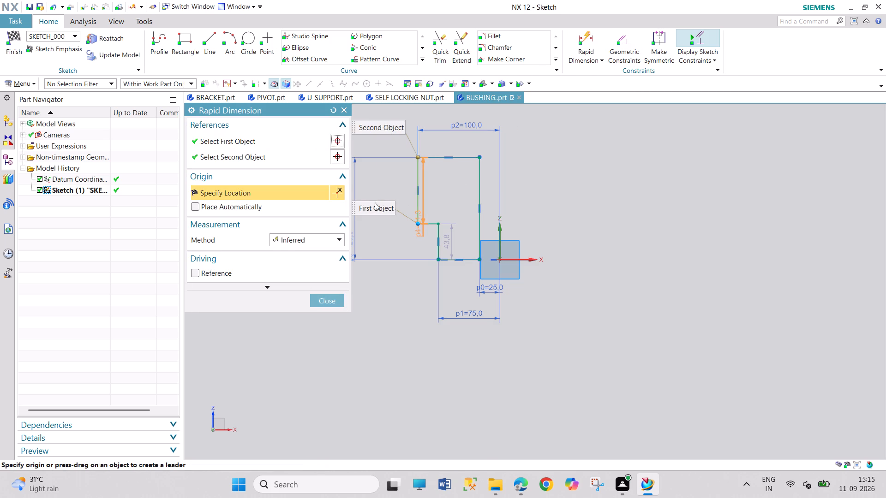
click(386, 182)
text(25)
key(Return)
click(326, 302)
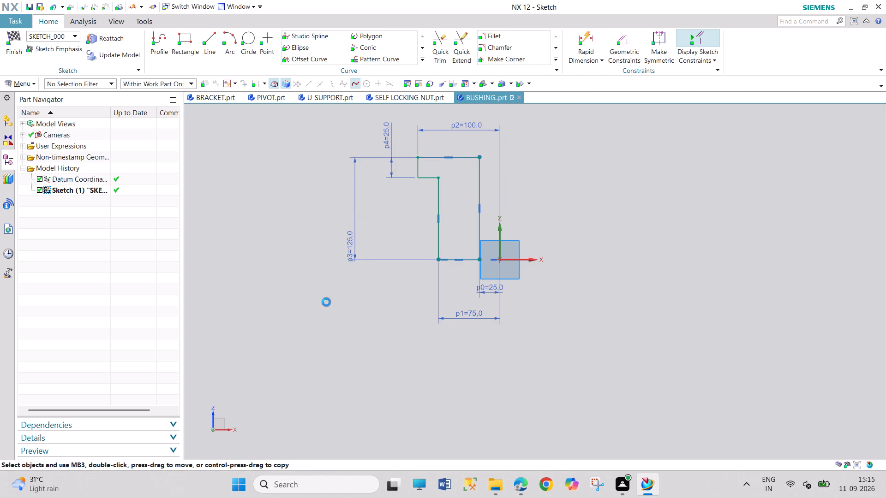
click(10, 41)
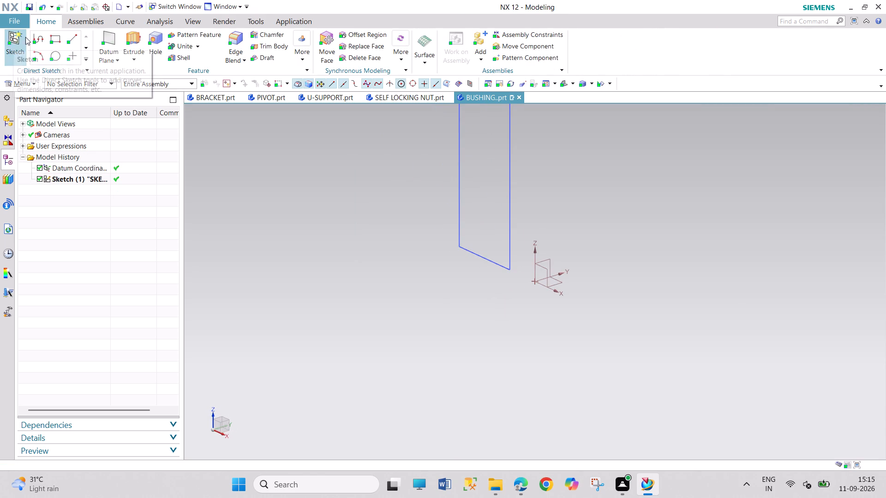
Revolve the bushing profile 360° about the ZC axis through the datum coordinate system origin.
click(132, 58)
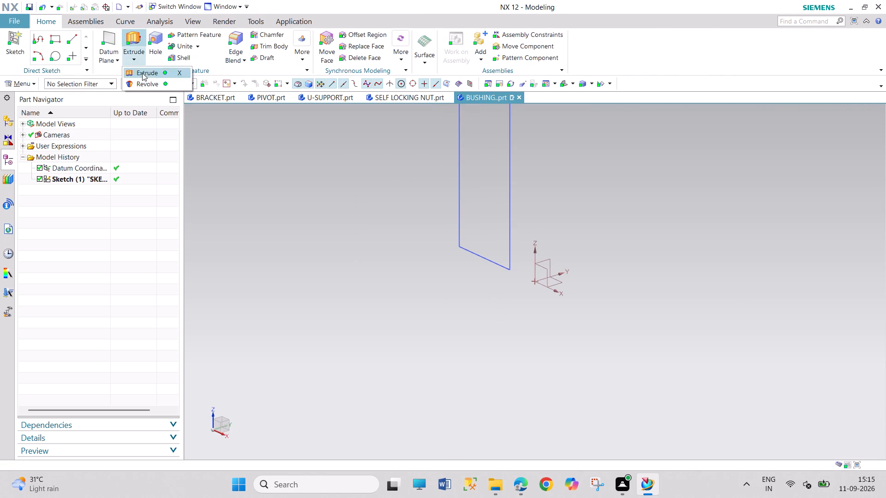
click(144, 83)
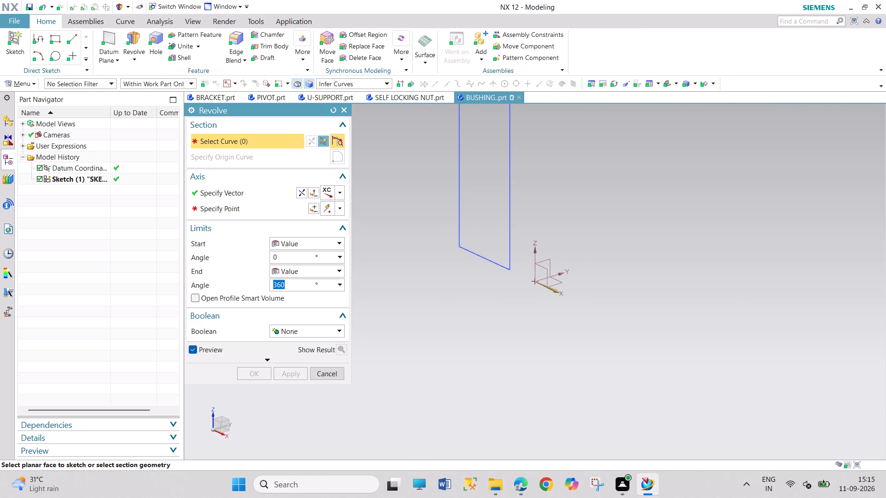
click(495, 265)
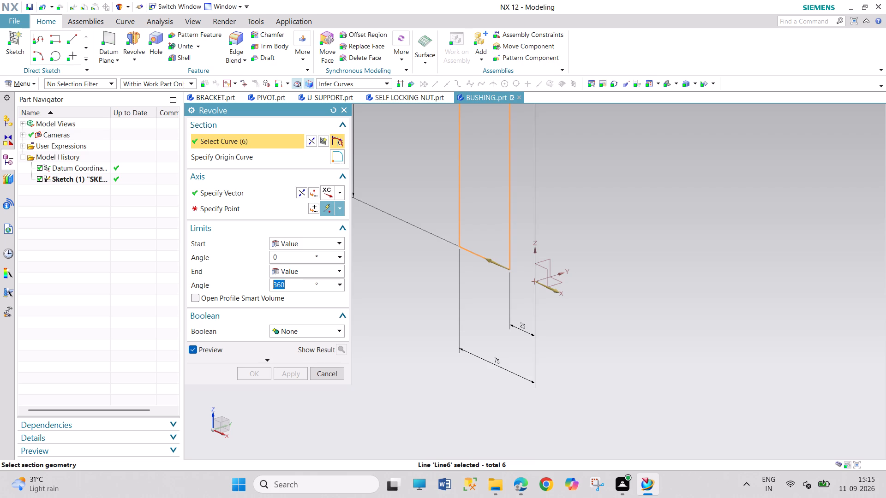
click(340, 195)
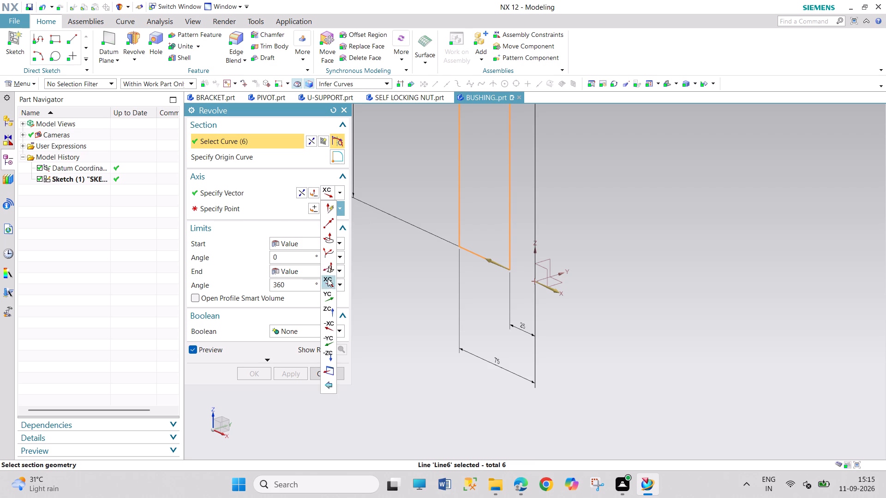
click(328, 309)
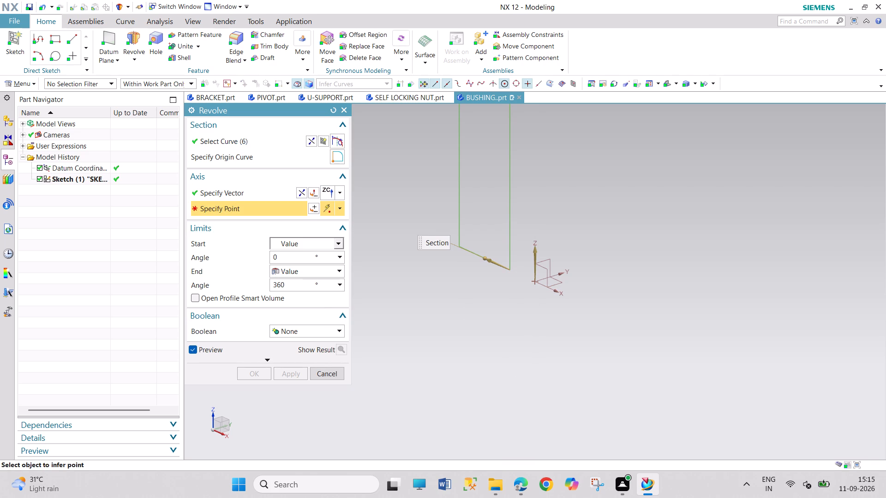
click(535, 282)
click(263, 368)
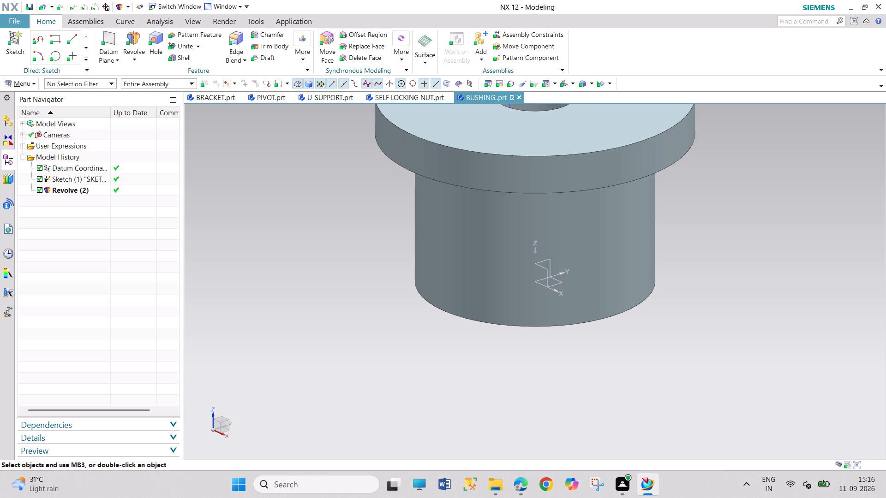
Save the bushing part.
scroll(470, 332, down, 2)
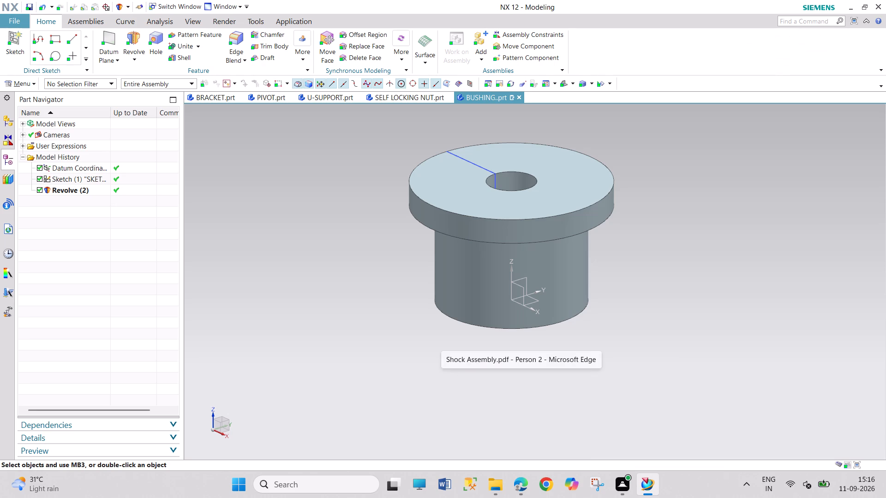
key(ctrl+s)
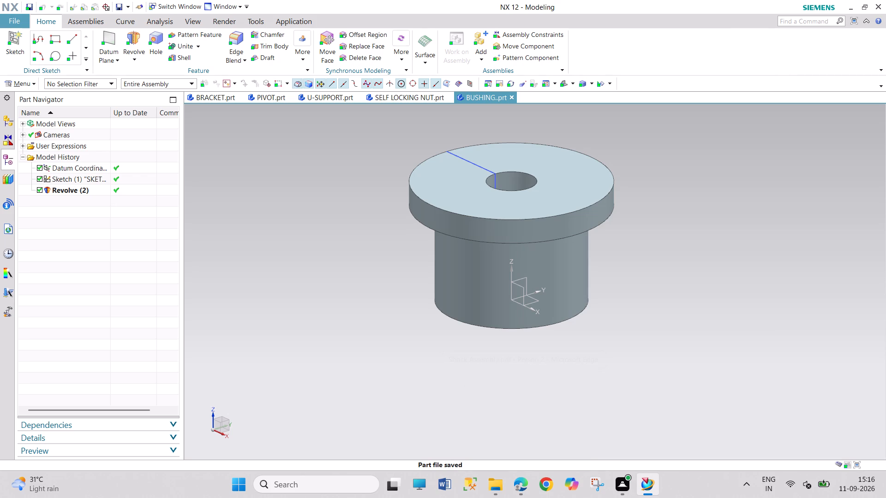
Create a new millimetre Model part named WASHER in the SHOCK ASSEMBLY folder.
key(ctrl+n)
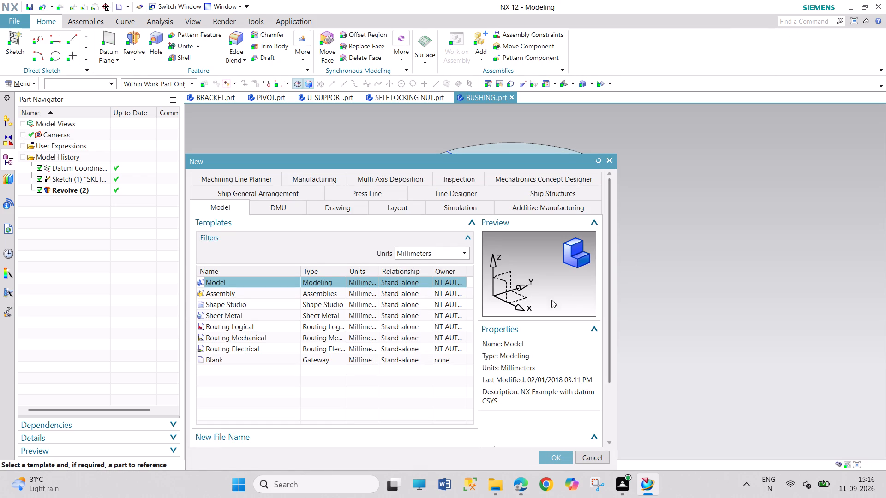
scroll(461, 344, down, 4)
text(WASHER)
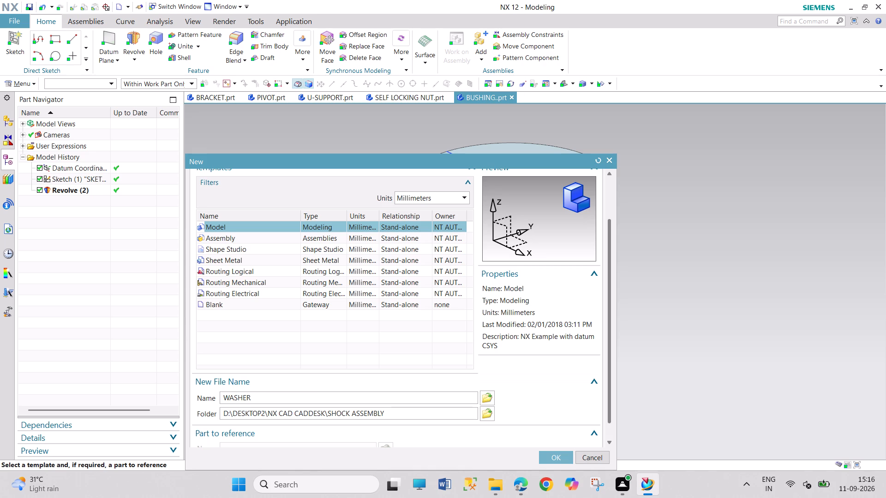
key(Return)
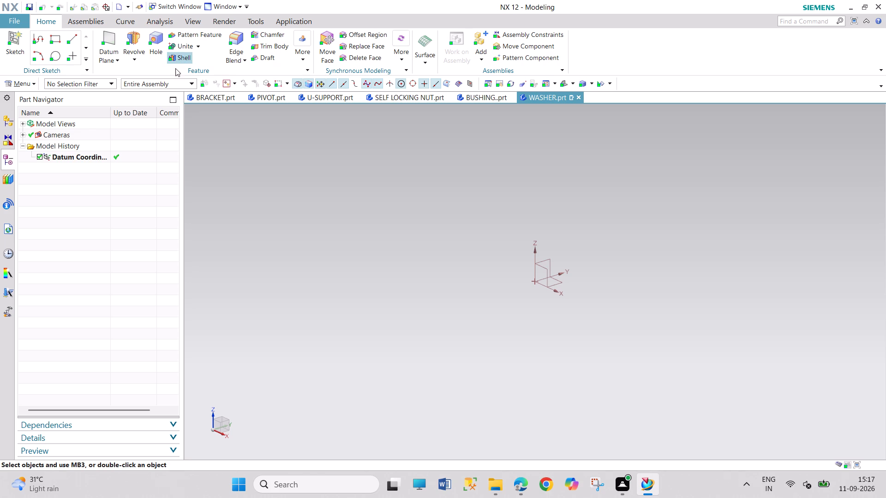
Start a sketch in the task environment on the XY plane of the washer part.
click(34, 83)
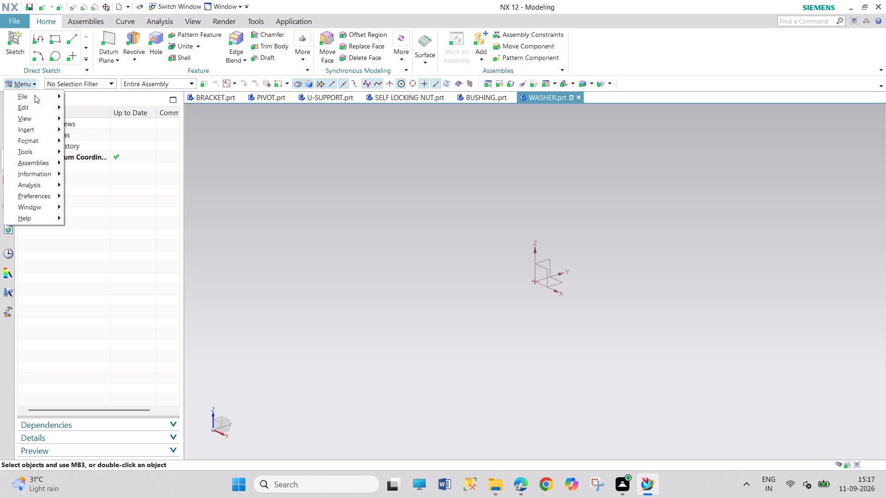
click(40, 132)
click(113, 142)
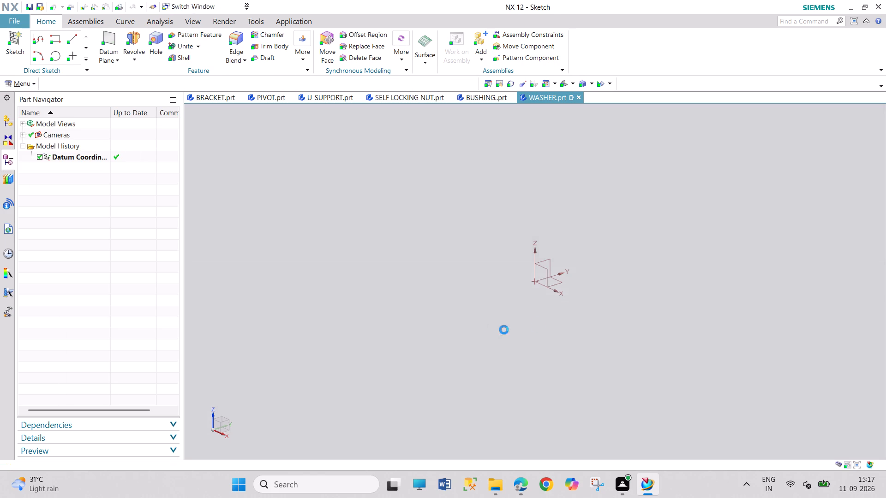
click(296, 238)
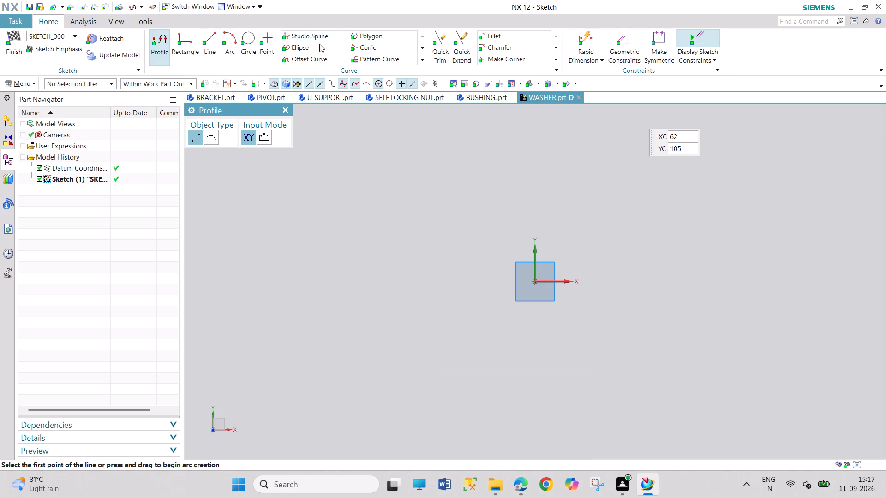
Draw two concentric circles centred on the sketch origin, with diameters of 175 mm and 75 mm.
click(250, 32)
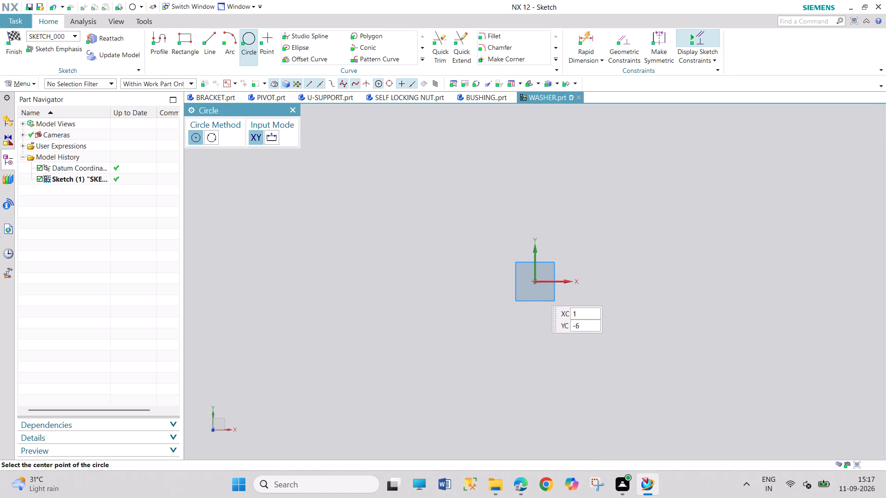
click(536, 282)
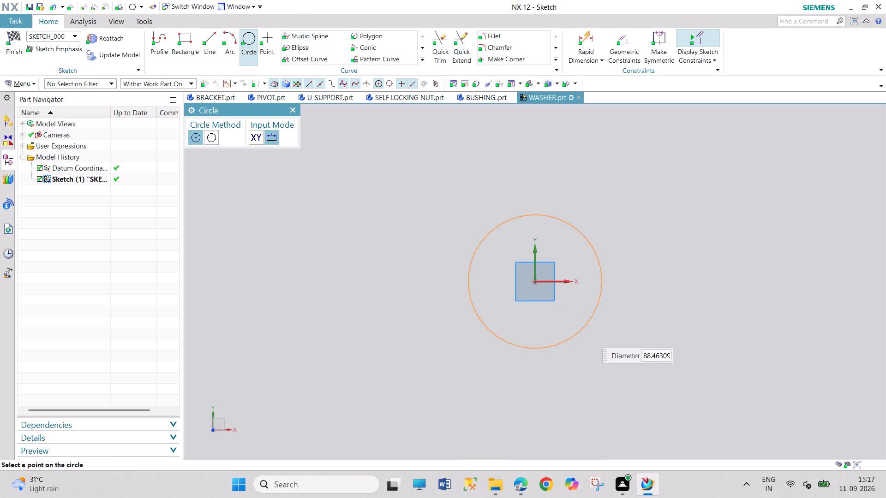
text(175)
key(Return)
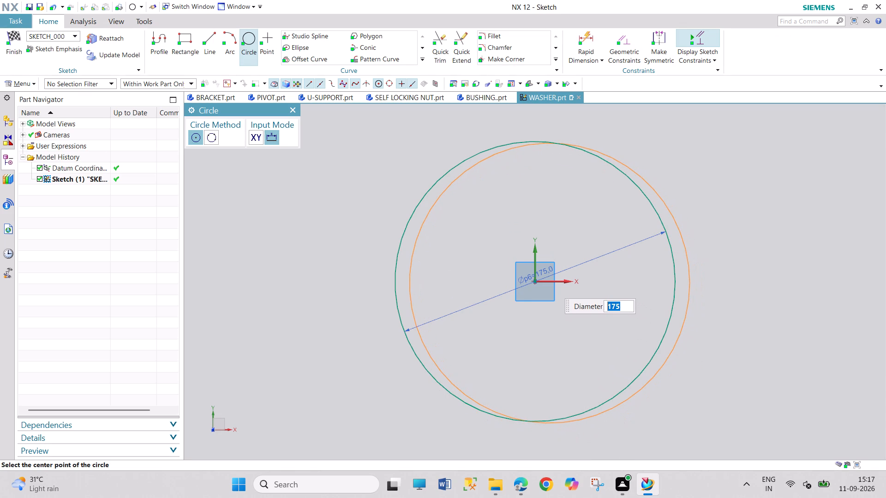
text(75)
key(Return)
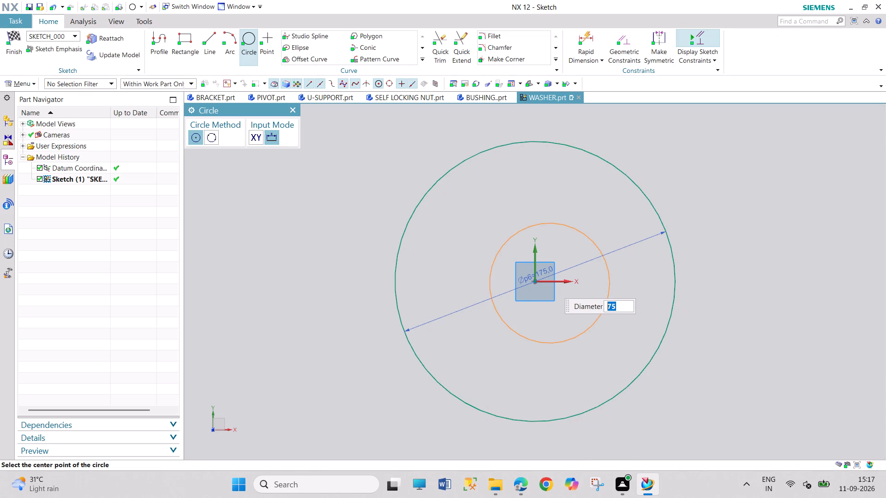
click(536, 282)
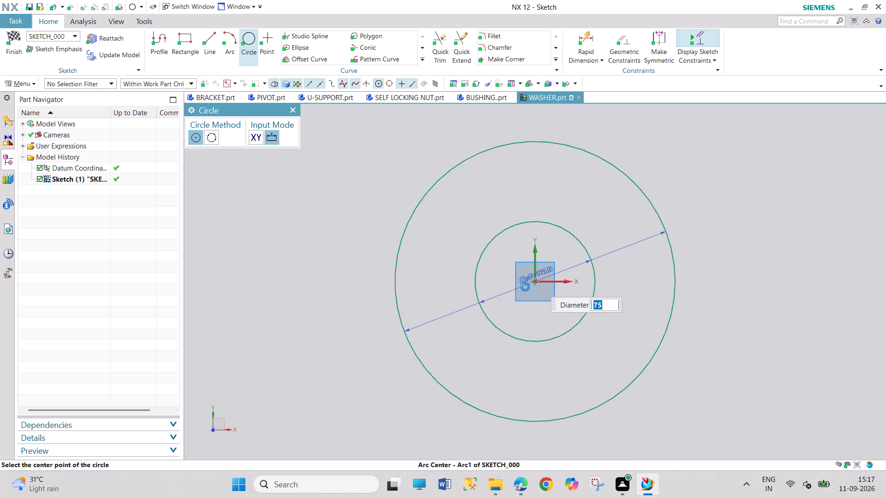
click(293, 112)
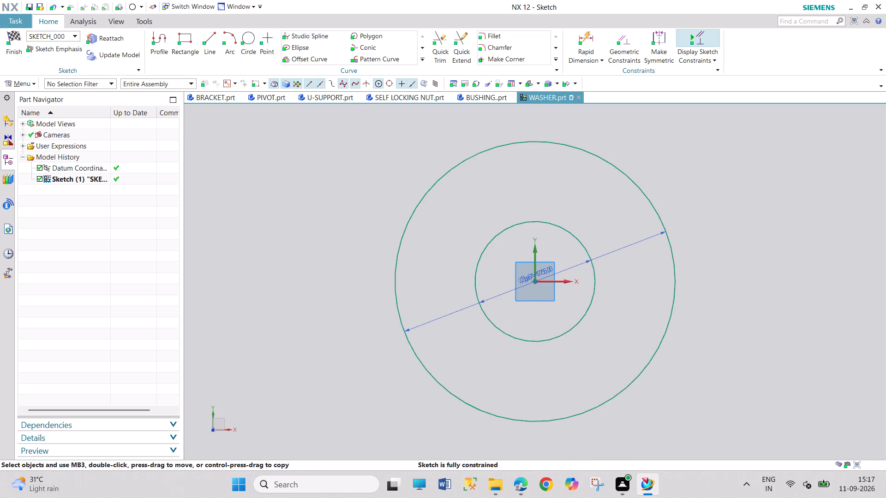
Move both diameter dimensions clear of the sketch centre and set the outer circle's diameter to 165 mm.
drag(516, 285, 564, 186)
drag(622, 251, 687, 196)
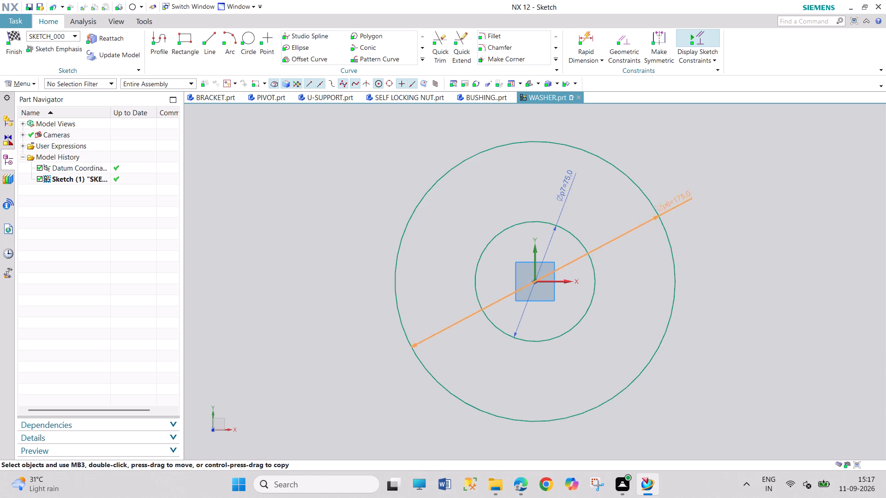
drag(687, 196, 720, 186)
double_click(722, 184)
text(165)
key(Return)
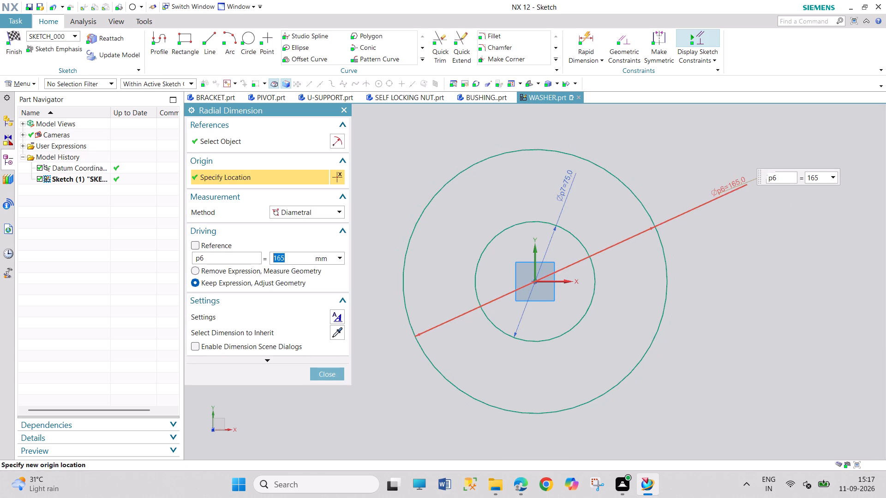
Finish the washer sketch and extrude both concentric circles from 0 to 10 mm to form the washer ring.
drag(326, 375, 326, 379)
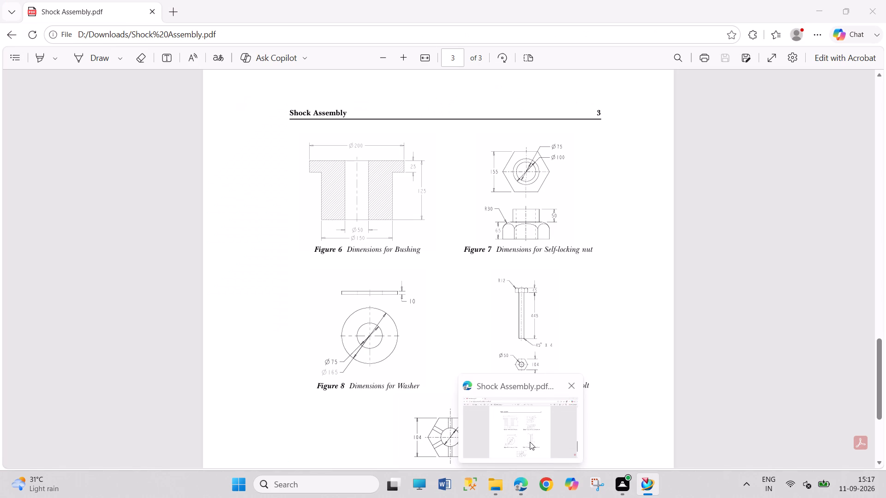
click(7, 49)
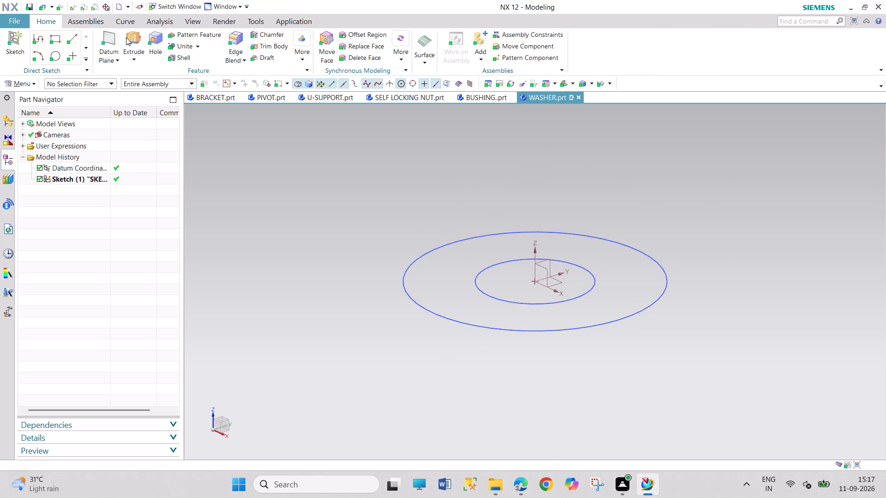
click(126, 37)
click(414, 303)
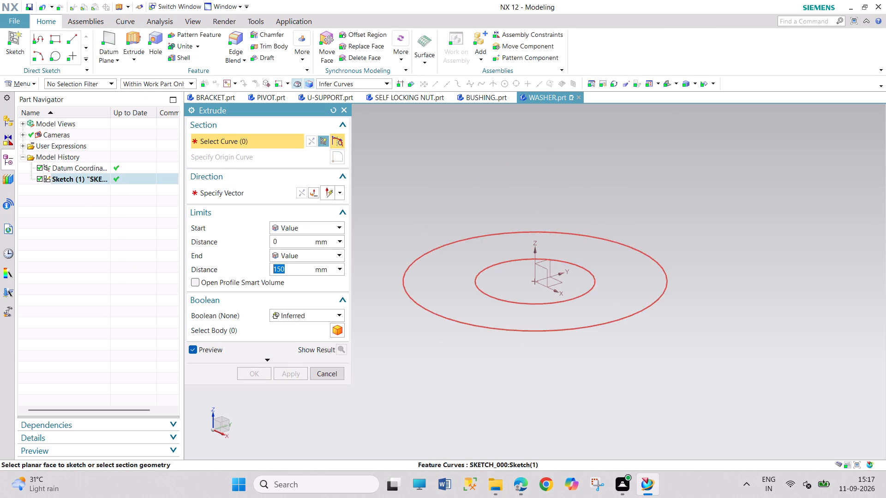
text(10)
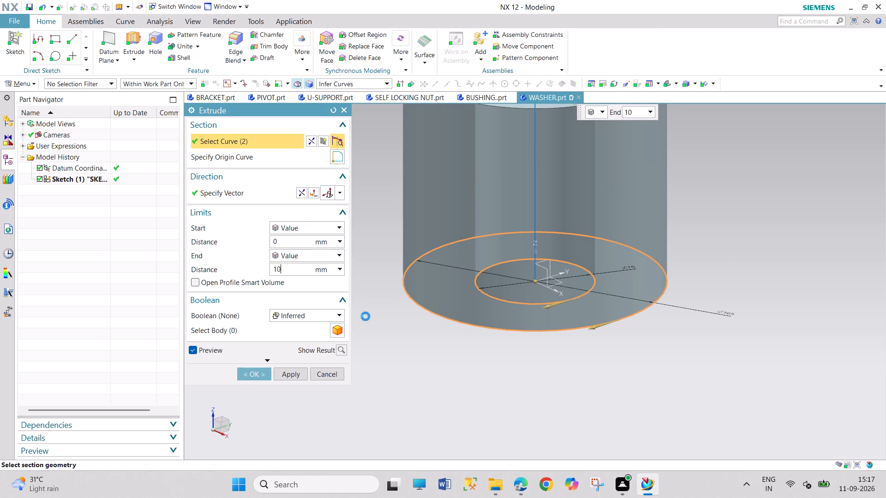
key(Return)
click(254, 372)
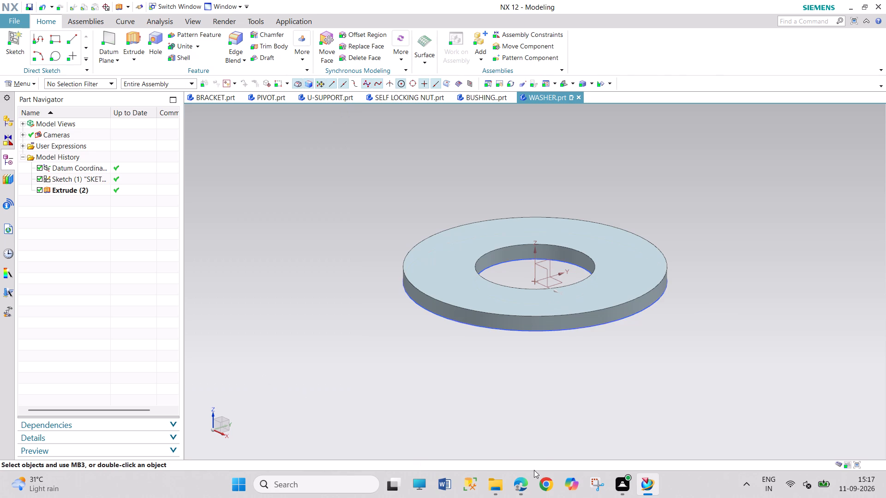
Check the hexagonal bolt drawing in the Shock Assembly PDF, return to NX and save the washer part.
click(526, 455)
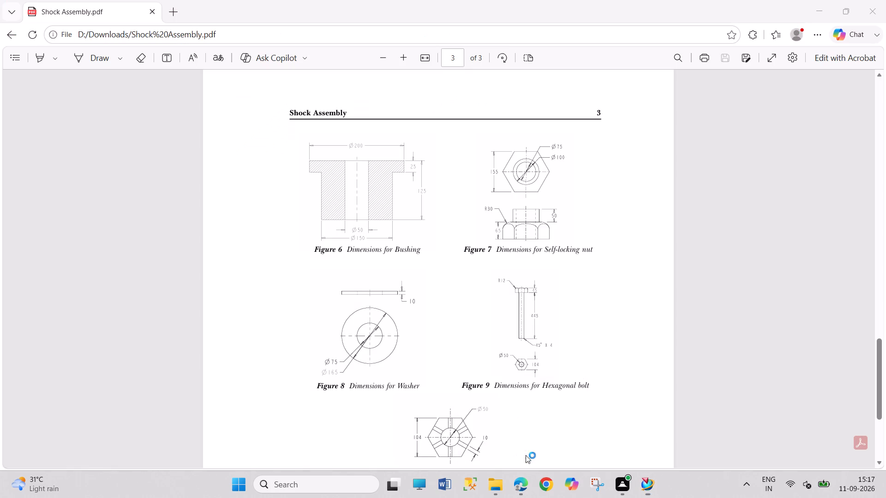
scroll(595, 422, down, 1)
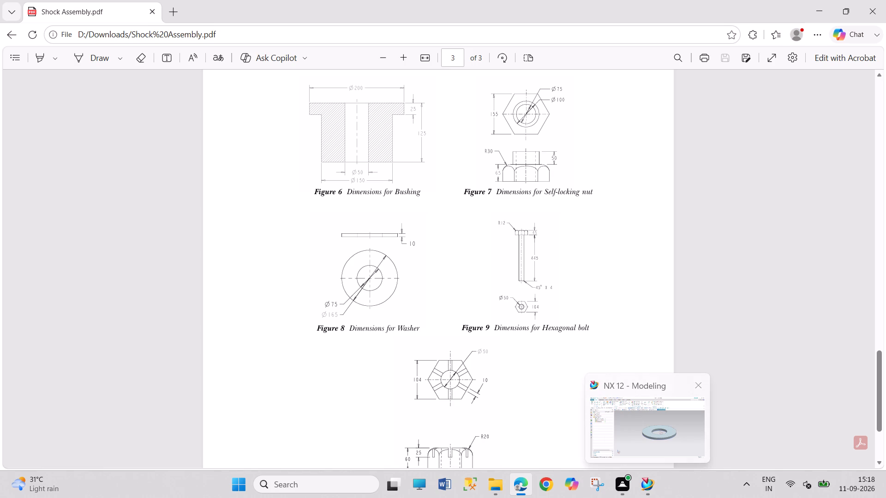
click(640, 484)
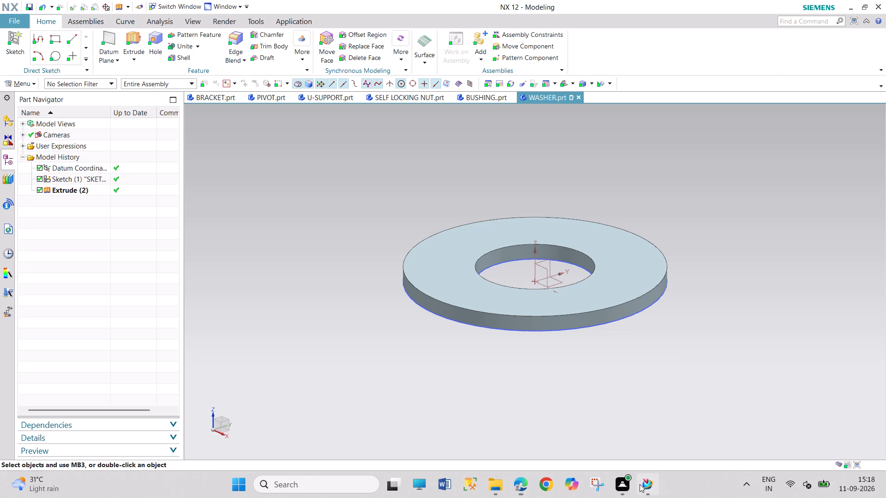
key(ctrl+n)
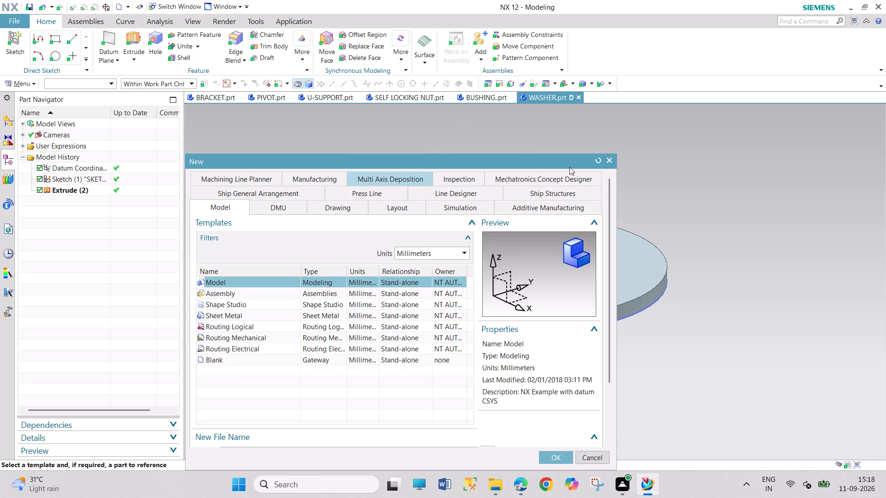
click(612, 160)
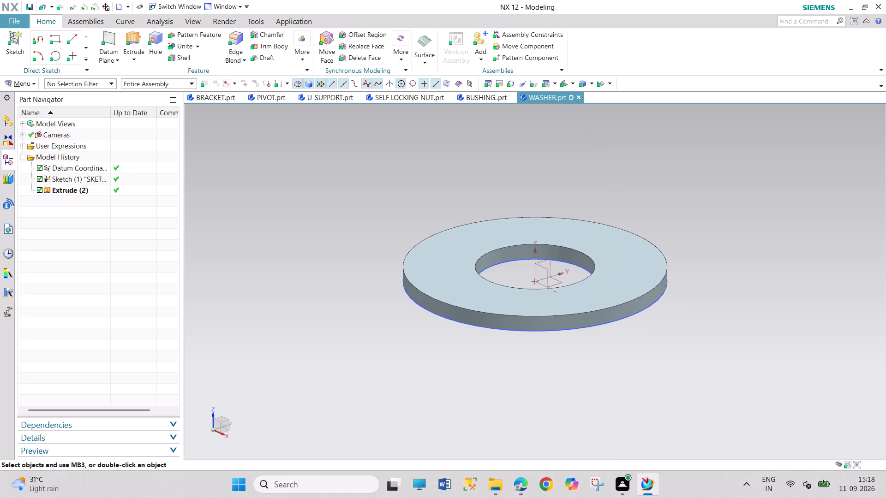
key(ctrl+s)
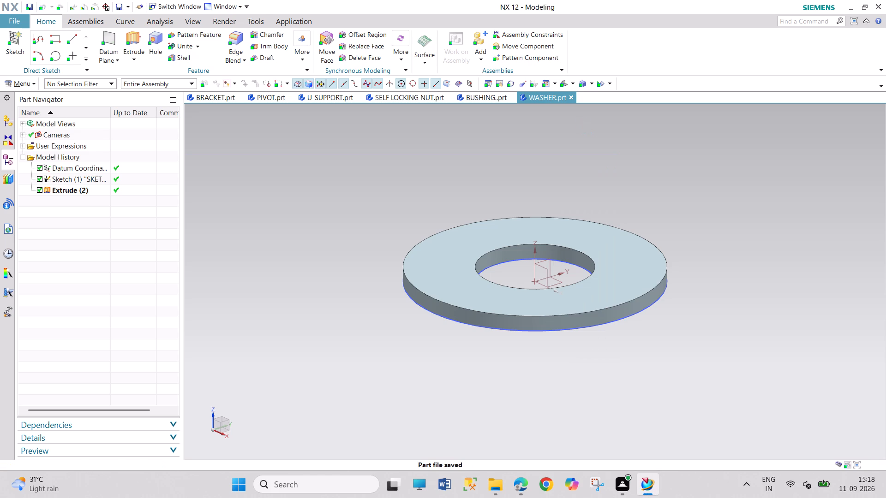
Create a new millimetre Model part with the default file name.
key(ctrl+n)
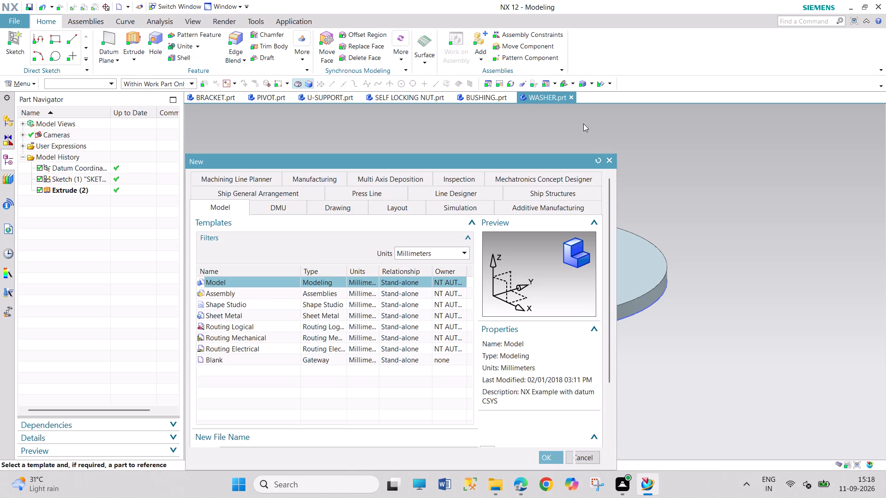
key(Return)
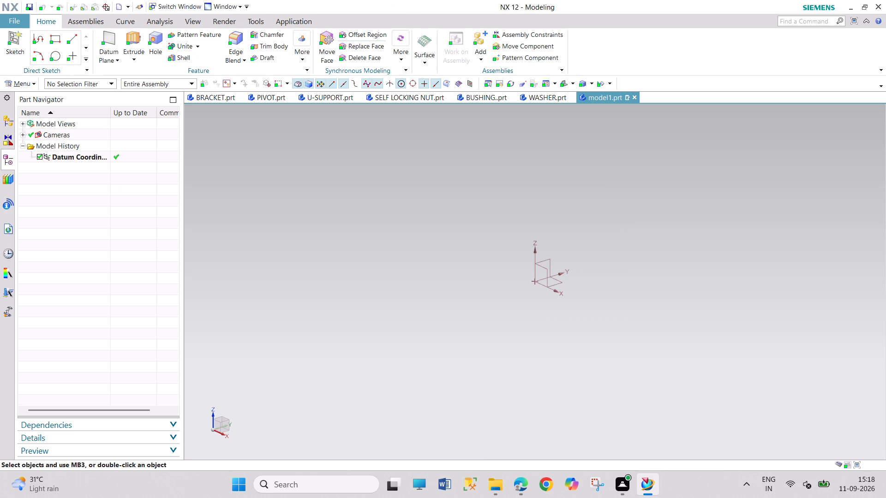
Start a sketch in the task environment on the XY plane of the new part.
click(34, 86)
click(41, 130)
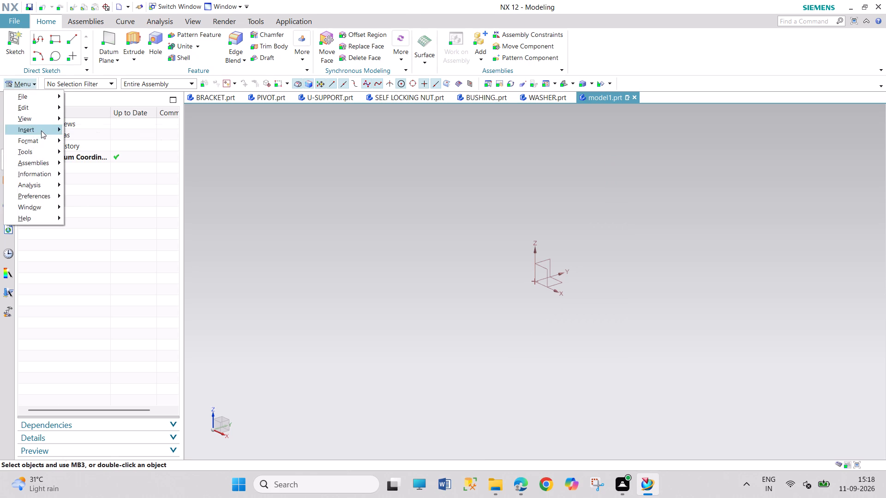
click(140, 144)
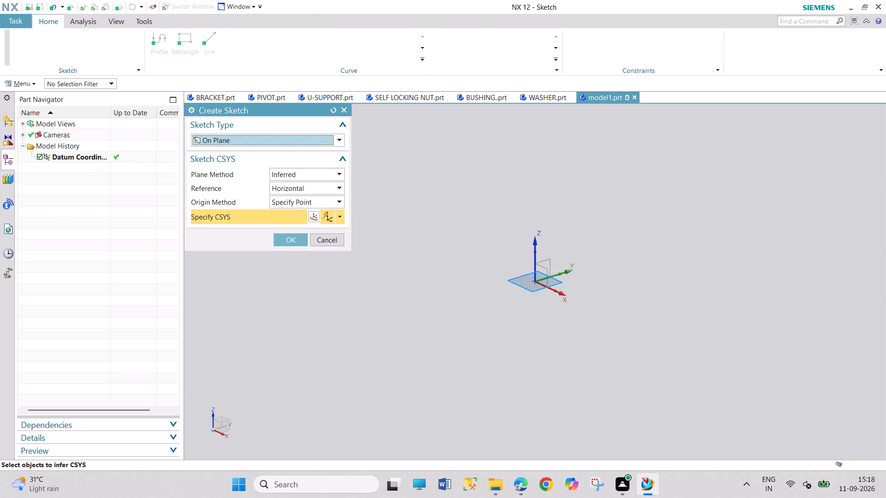
click(293, 239)
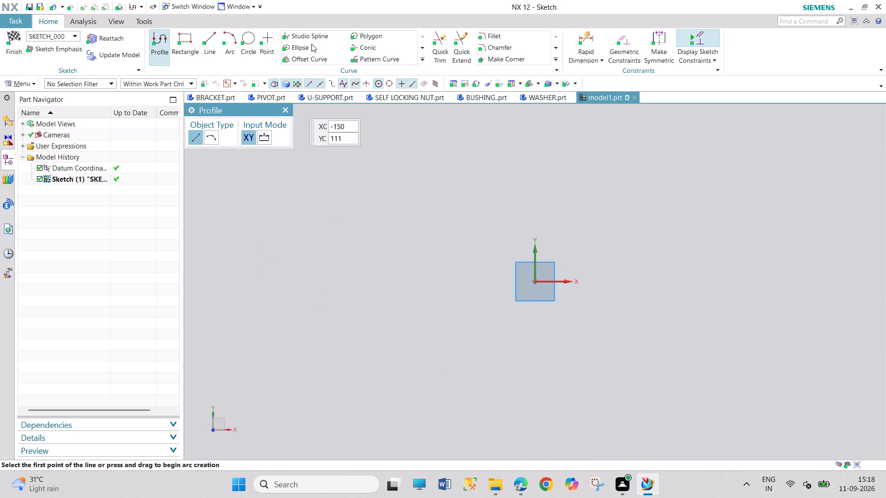
Draw a six-sided polygon centred on the sketch origin with an inscribed radius of about 30 mm, and set its rotation to 270°.
click(365, 33)
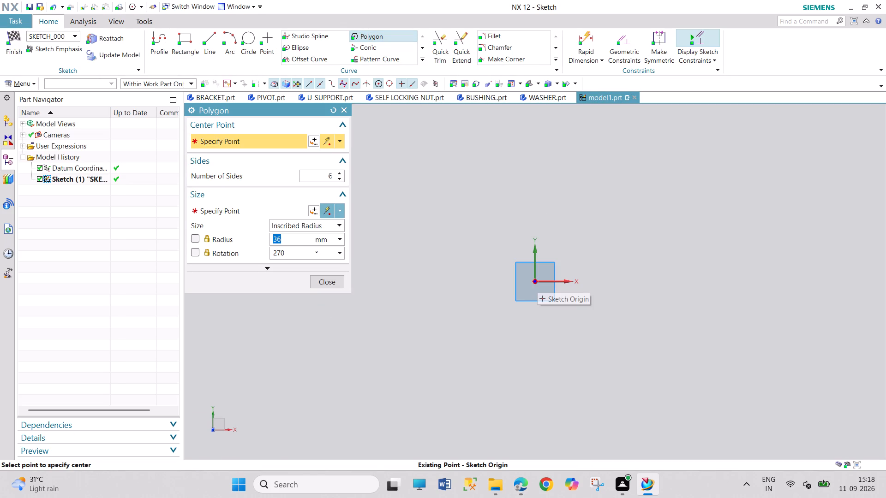
click(535, 281)
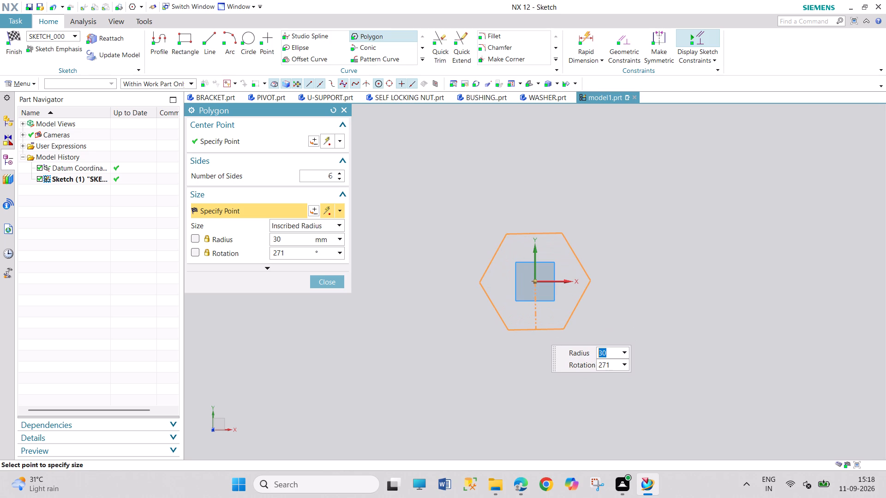
click(536, 330)
click(339, 284)
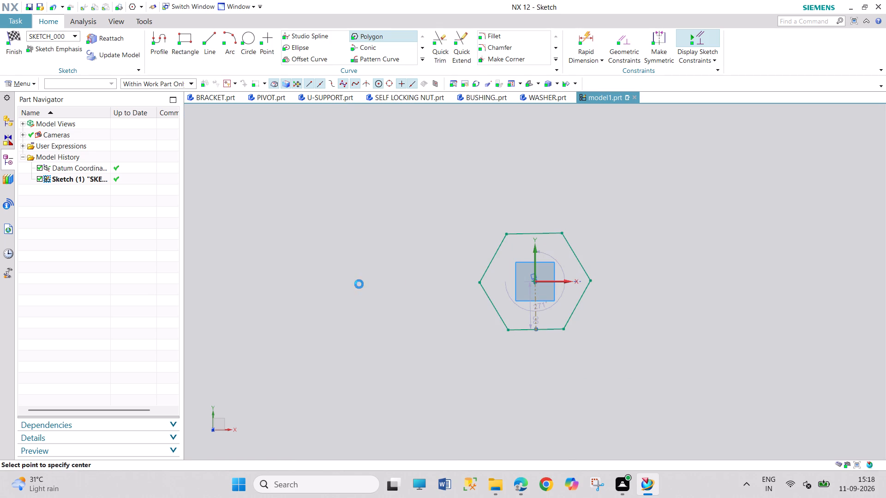
double_click(547, 305)
text(270)
key(Return)
click(323, 293)
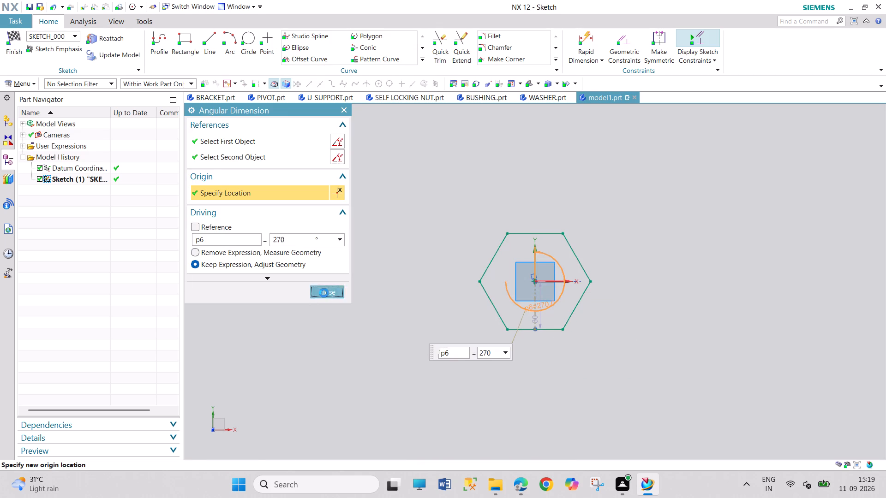
Dimension the hexagon between its two horizontal sides and set the across-flats distance to 104 mm.
drag(587, 37, 588, 43)
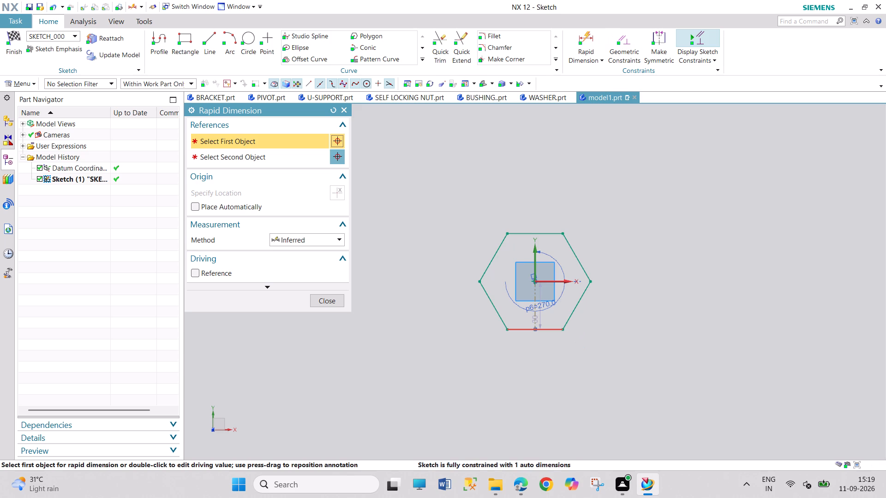
click(553, 333)
drag(545, 232, 550, 234)
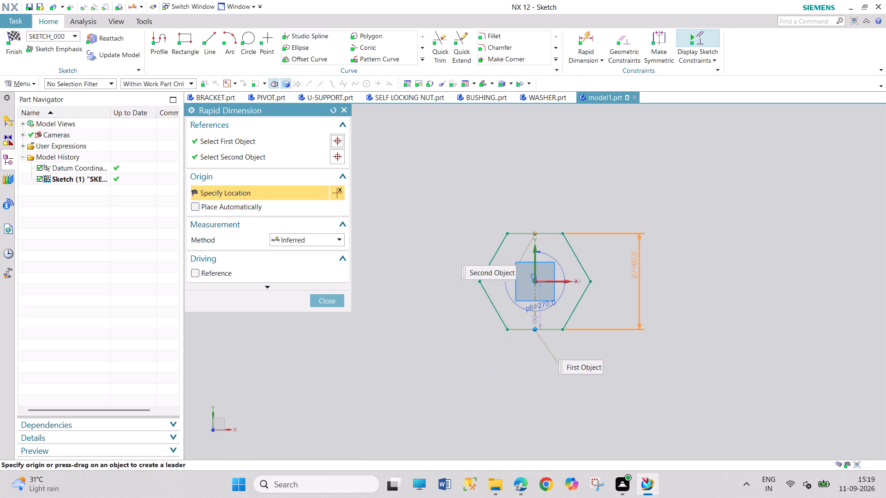
click(634, 265)
text(104)
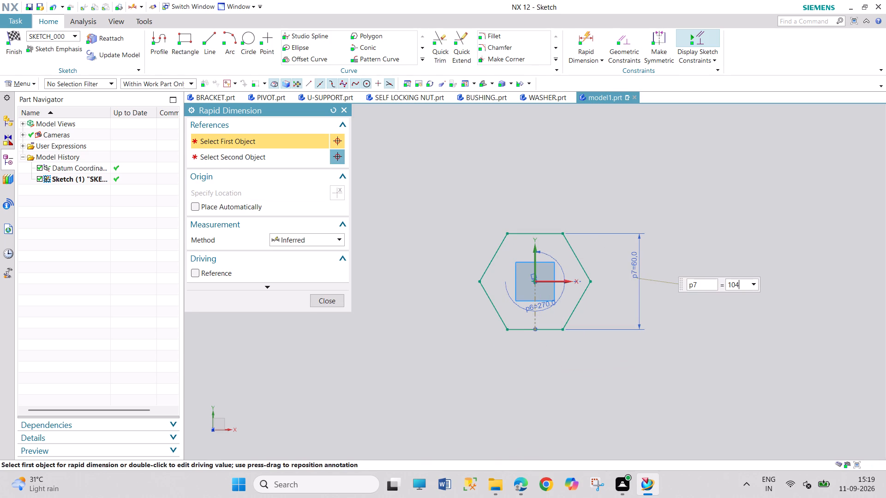
key(Return)
click(338, 303)
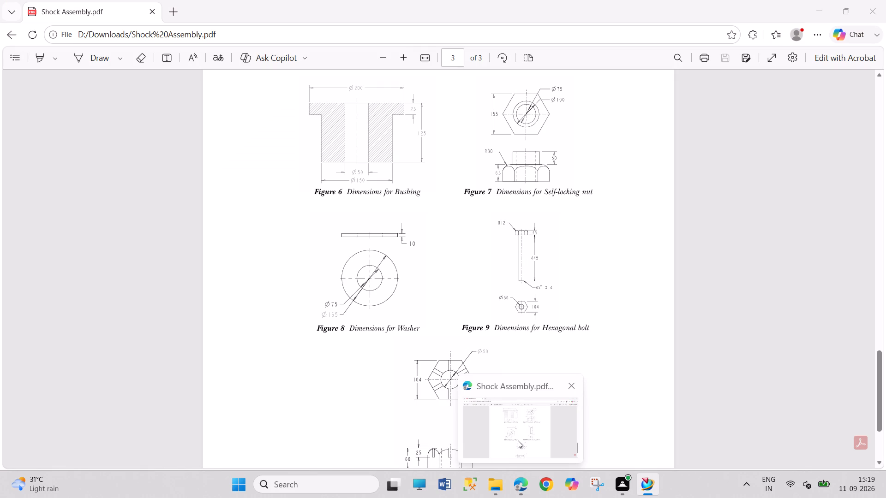
Finish the sketch and extrude the hexagon from 0 to 45 mm as a solid body.
click(19, 56)
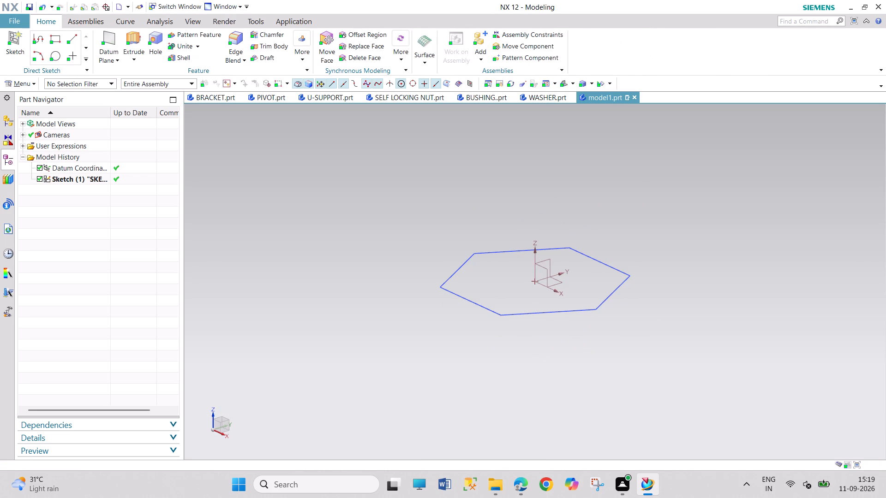
click(133, 41)
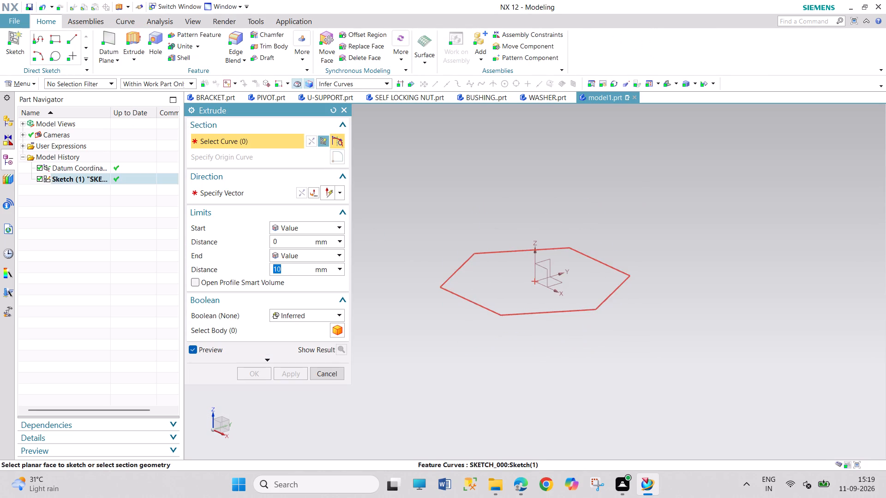
click(483, 302)
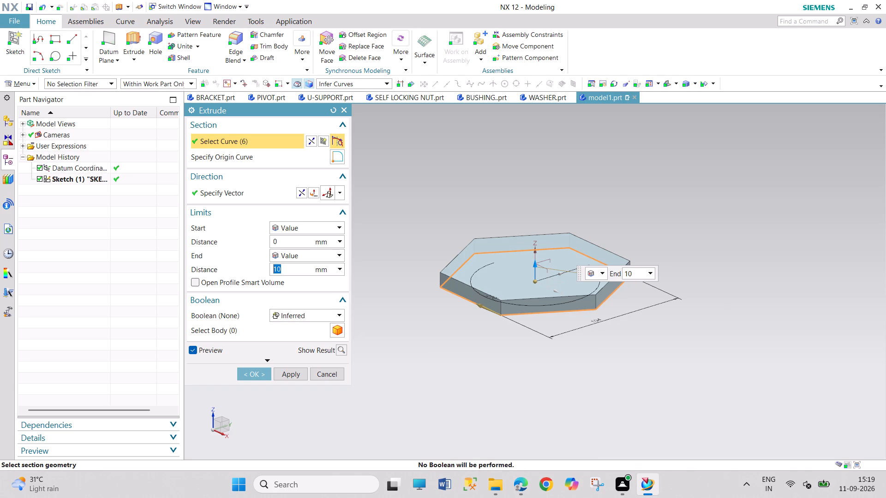
text(45)
key(Return)
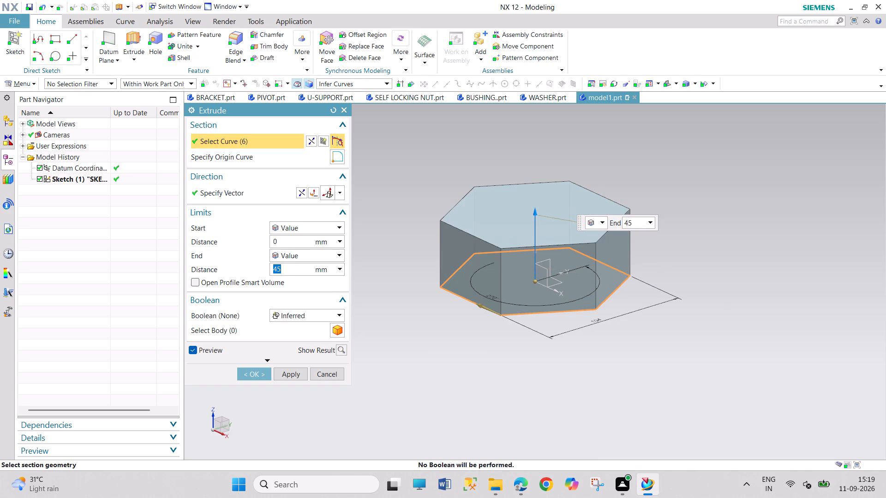
click(263, 376)
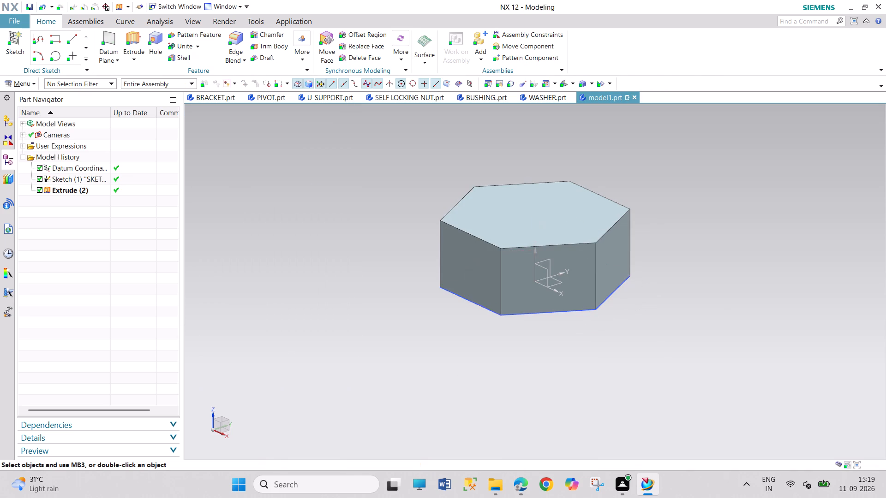
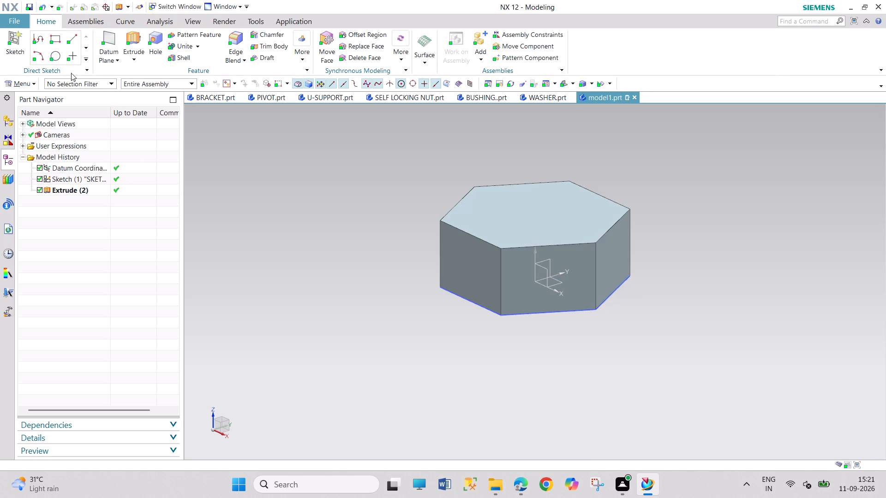
Start a sketch in the task environment on the bottom face of the hexagonal bolt head.
click(32, 82)
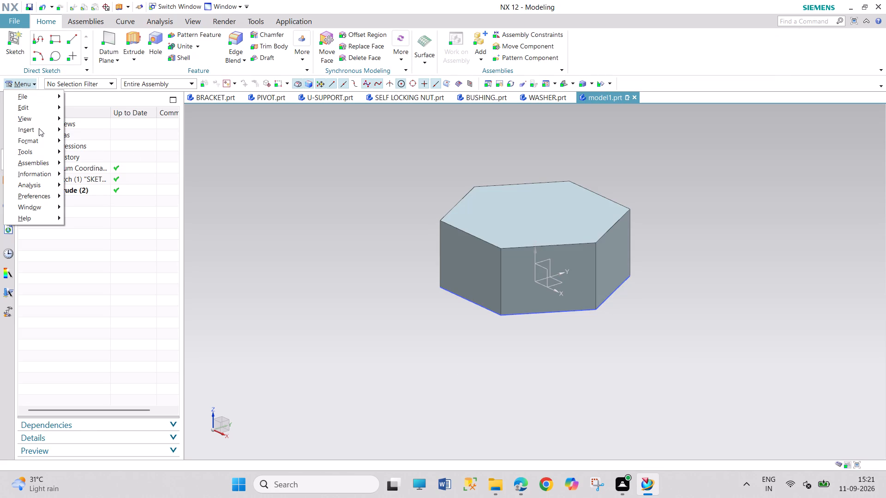
click(39, 128)
click(79, 142)
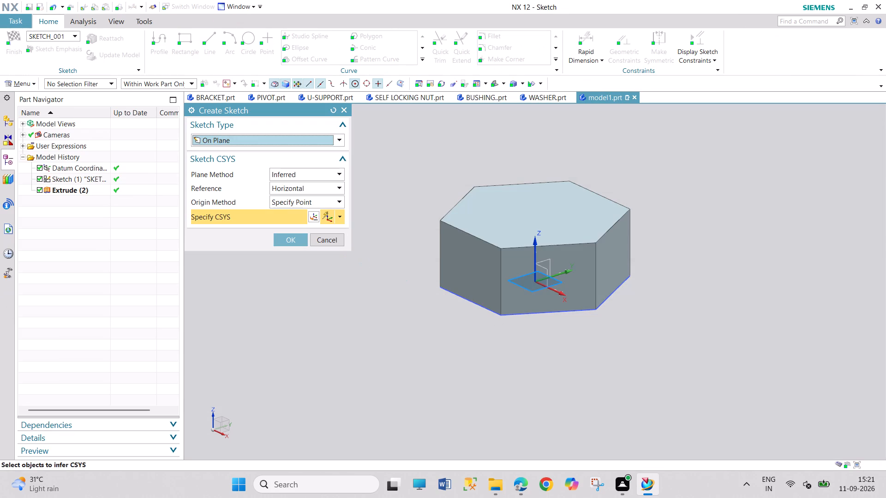
middle_drag(550, 327, 544, 305)
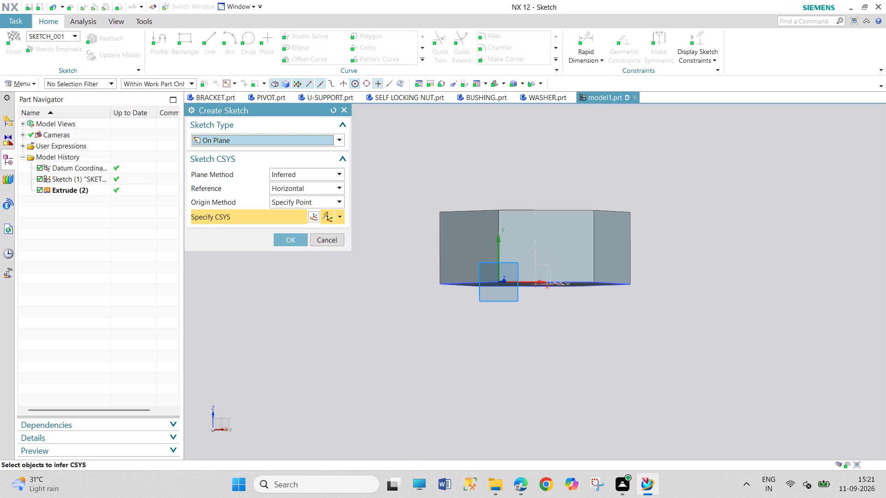
middle_drag(589, 332, 586, 285)
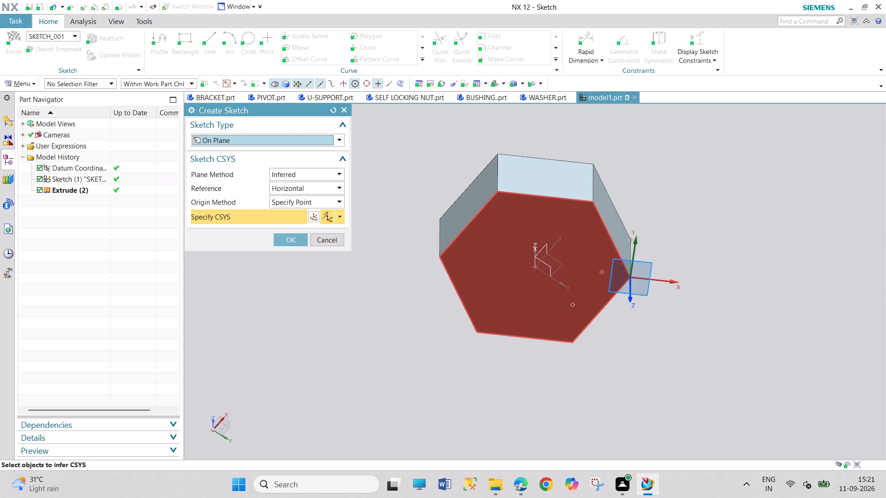
click(587, 286)
click(291, 239)
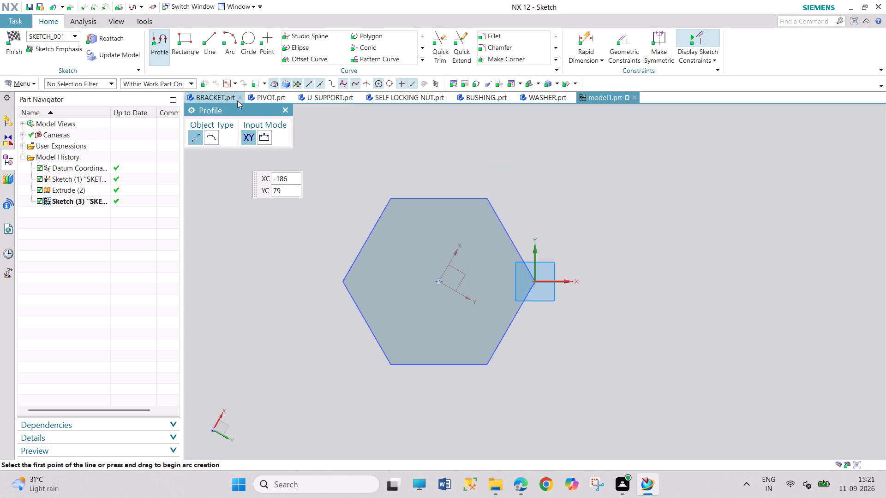
Draw a 50 mm diameter circle centred on the hexagon and finish the sketch.
click(250, 55)
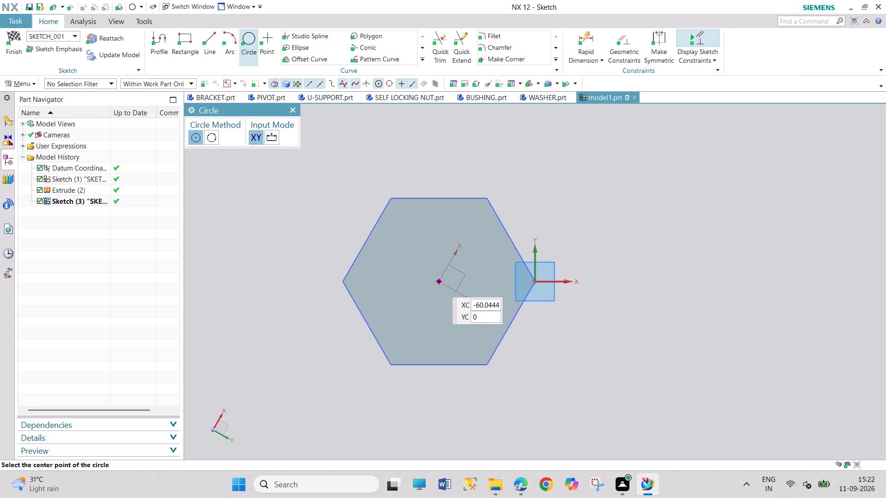
click(438, 281)
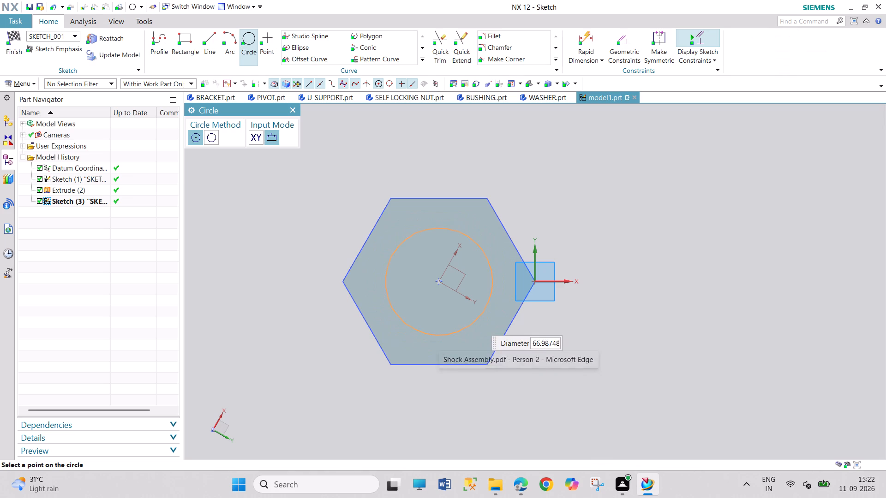
text(50)
key(Return)
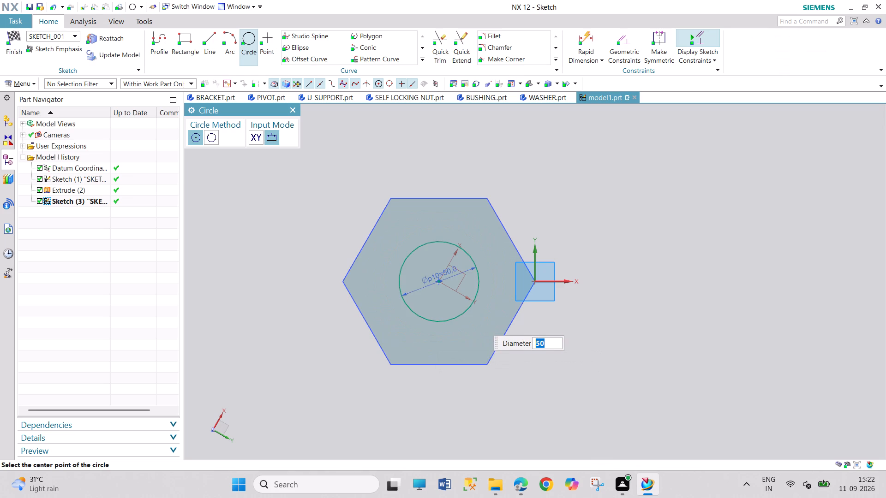
click(295, 107)
click(8, 51)
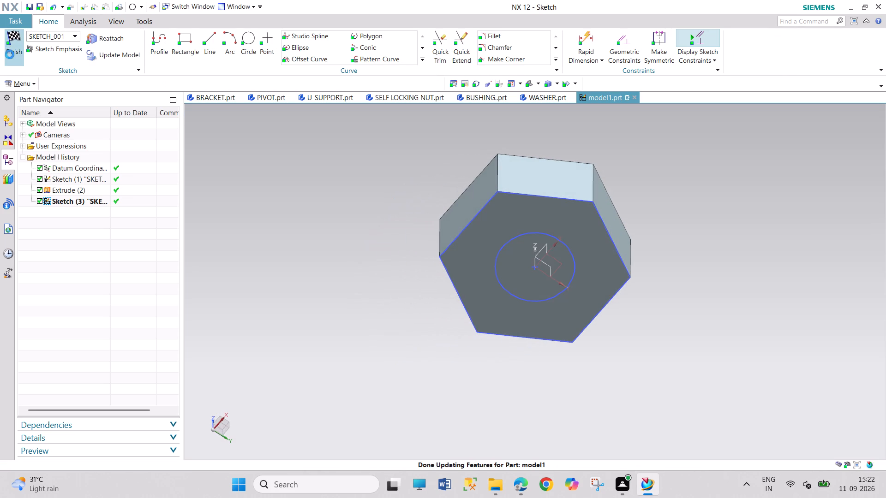
Extrude the circle from 0 to 445 mm away from the head as the bolt shank, united with the head.
click(131, 37)
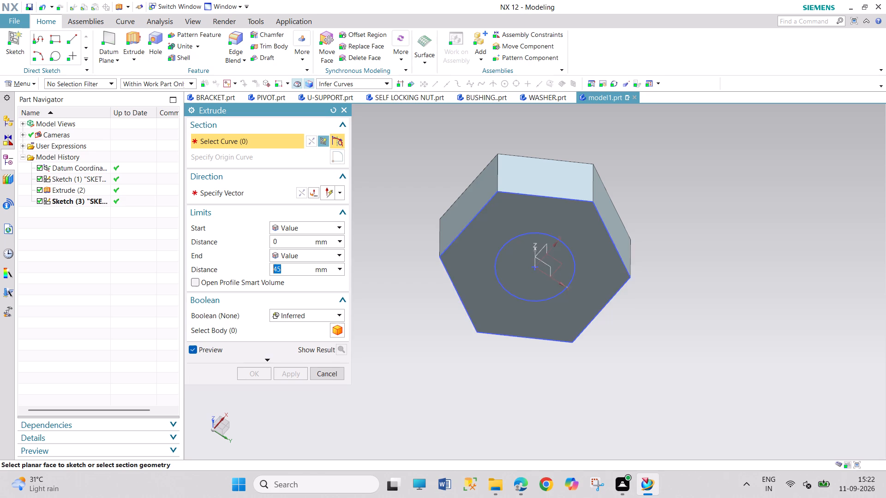
click(575, 275)
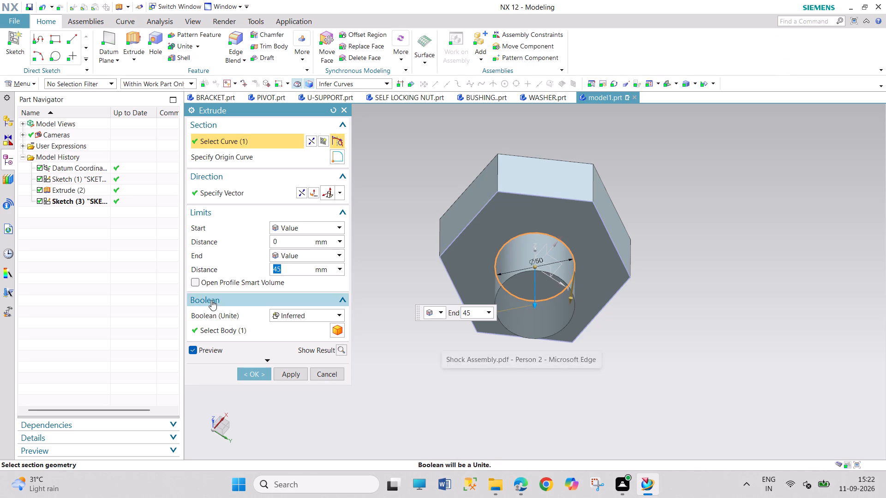
text(445)
key(Return)
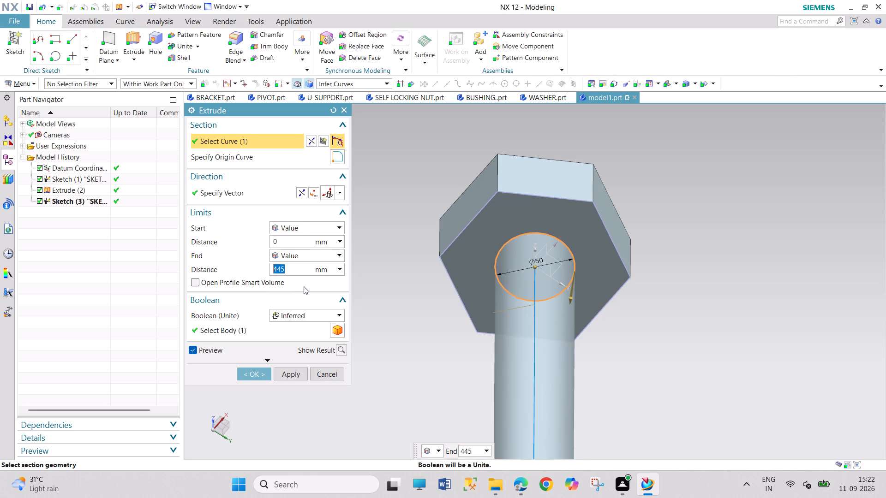
click(246, 375)
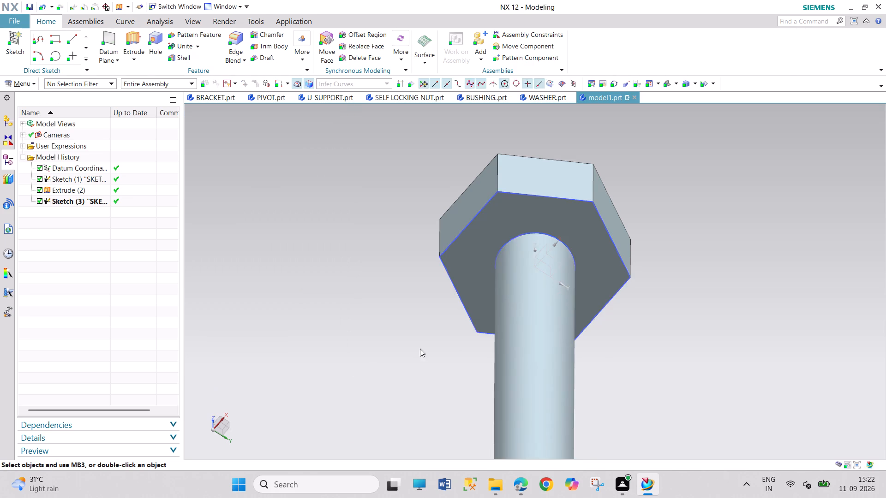
Chamfer the circular edge at the shank's free end with a 4 mm offset at 45°.
scroll(427, 348, down, 6)
scroll(397, 440, up, 2)
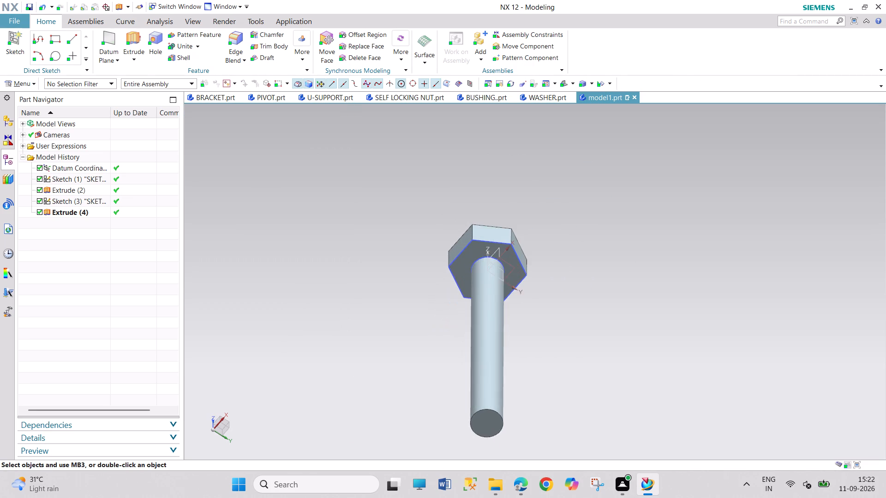
scroll(397, 440, up, 1)
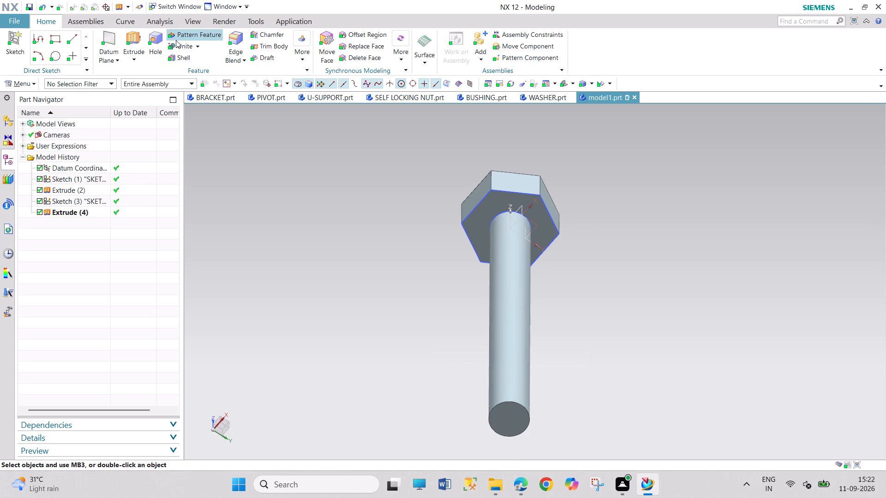
click(232, 41)
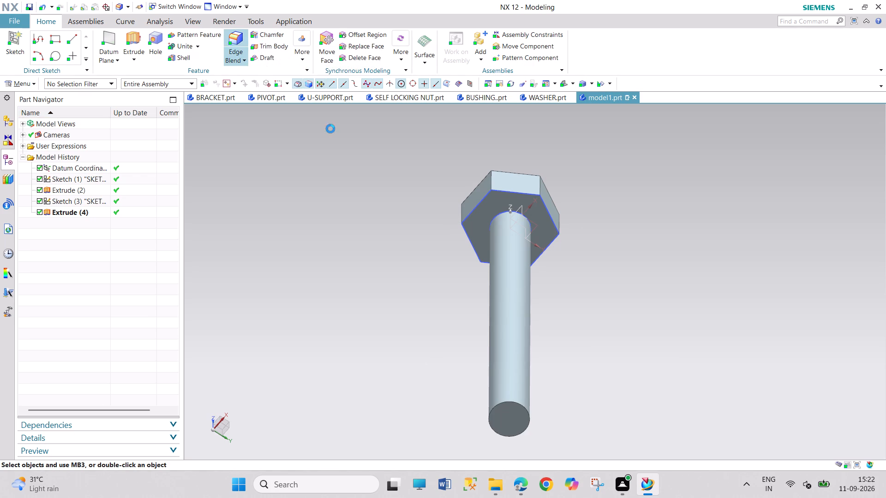
click(260, 31)
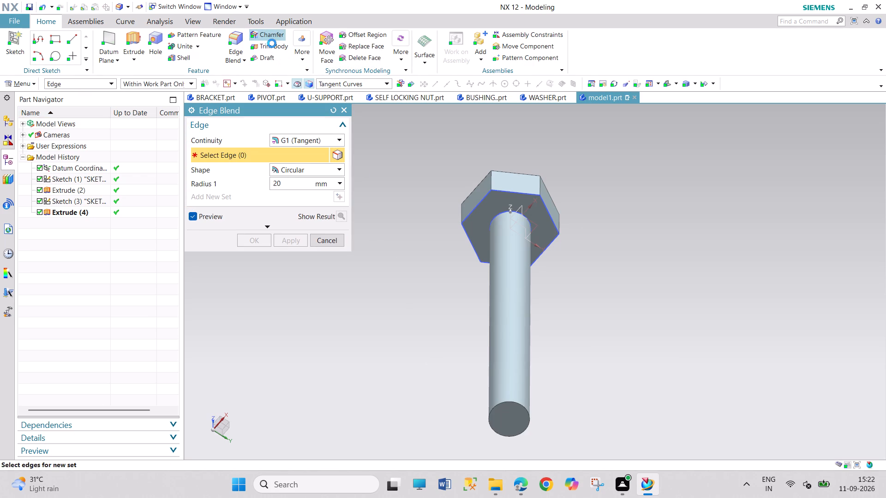
click(529, 409)
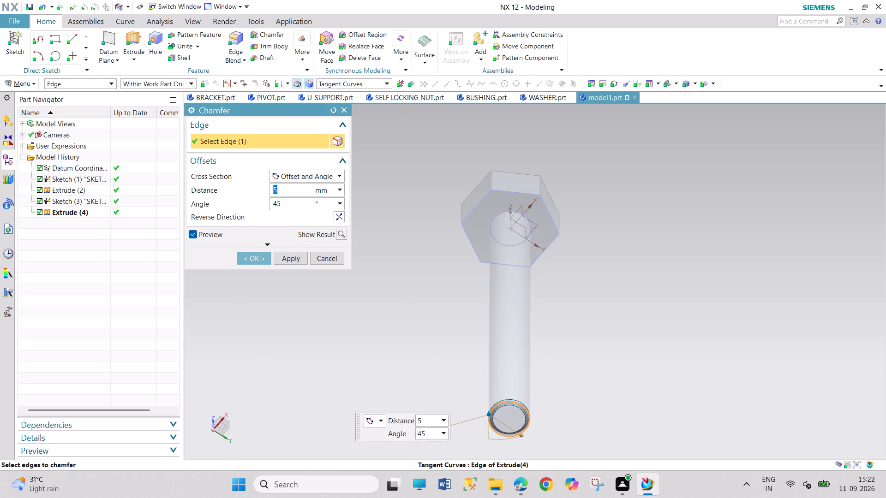
key(4)
key(Return)
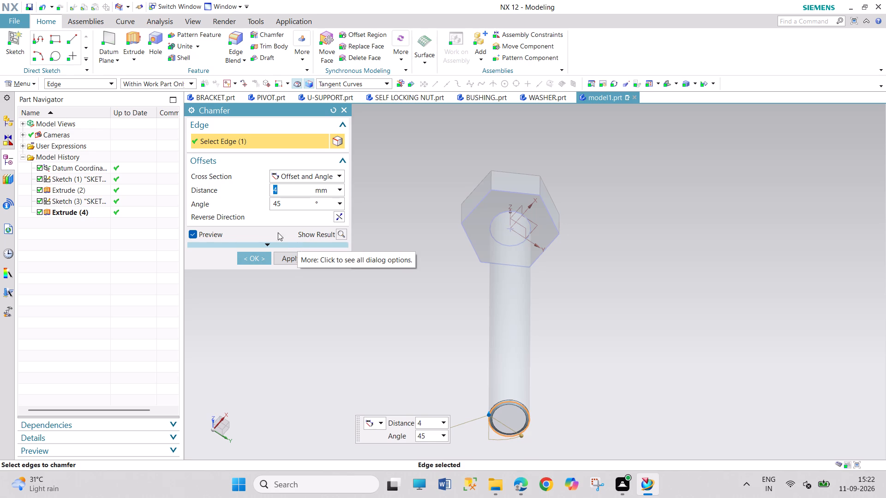
click(265, 261)
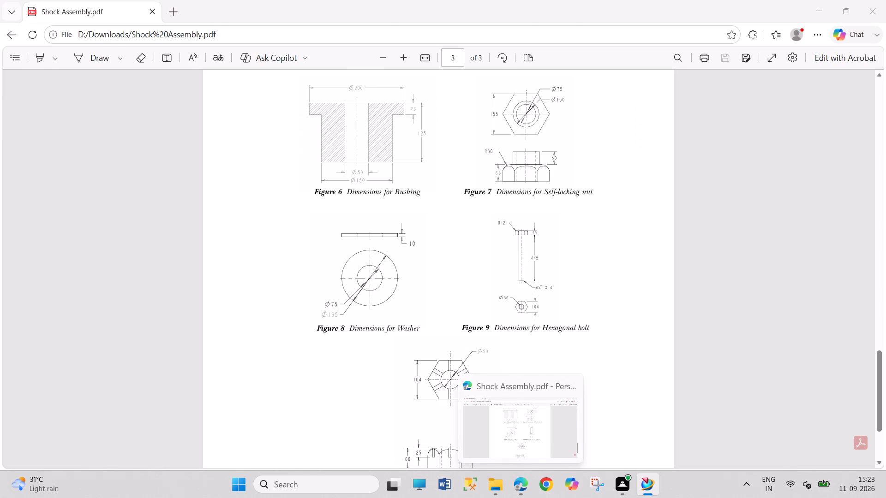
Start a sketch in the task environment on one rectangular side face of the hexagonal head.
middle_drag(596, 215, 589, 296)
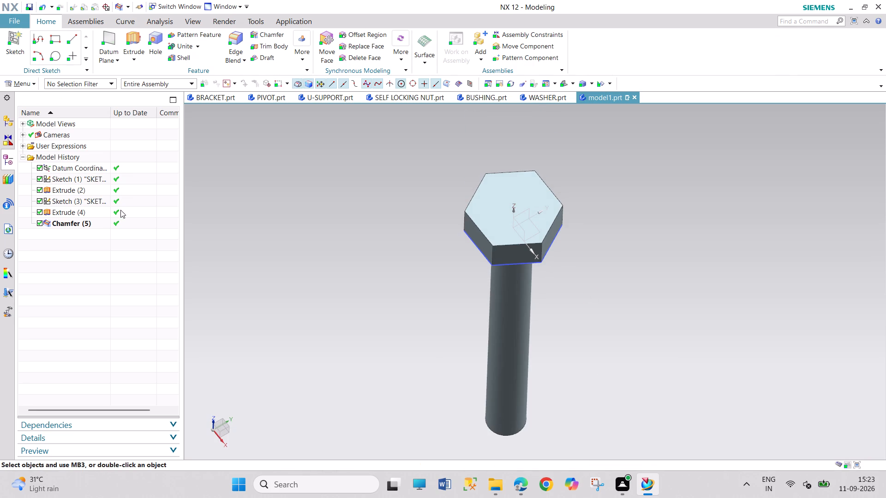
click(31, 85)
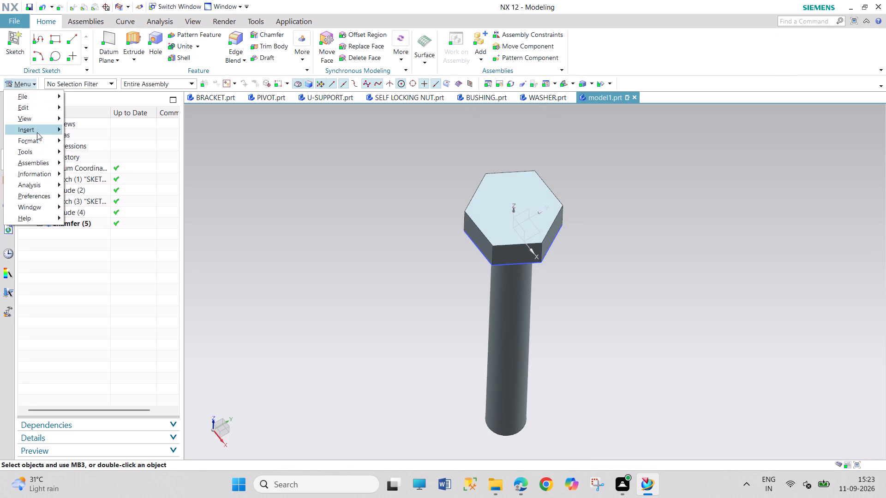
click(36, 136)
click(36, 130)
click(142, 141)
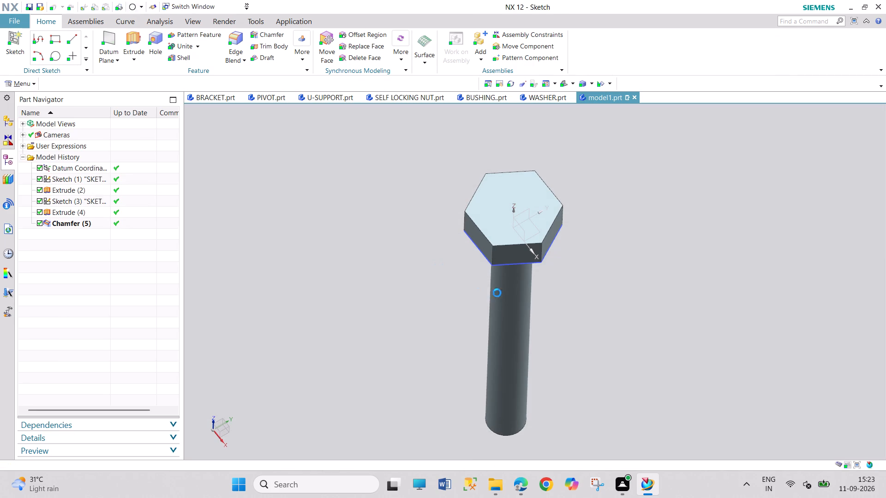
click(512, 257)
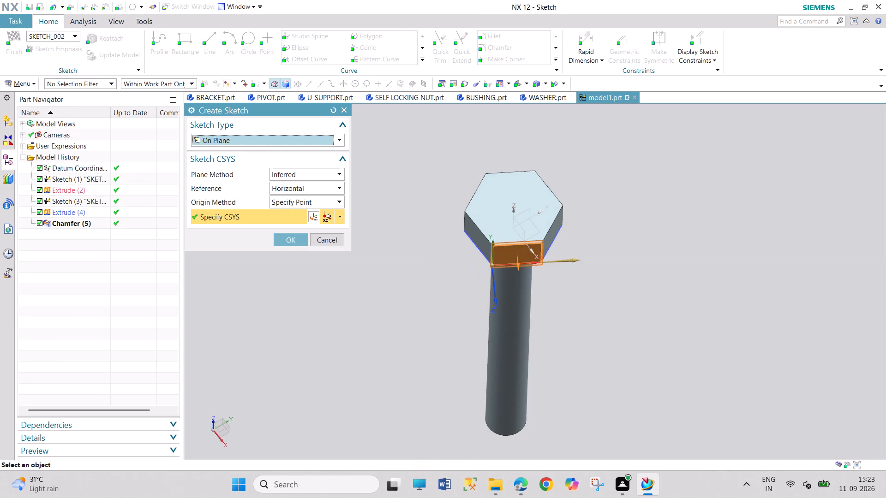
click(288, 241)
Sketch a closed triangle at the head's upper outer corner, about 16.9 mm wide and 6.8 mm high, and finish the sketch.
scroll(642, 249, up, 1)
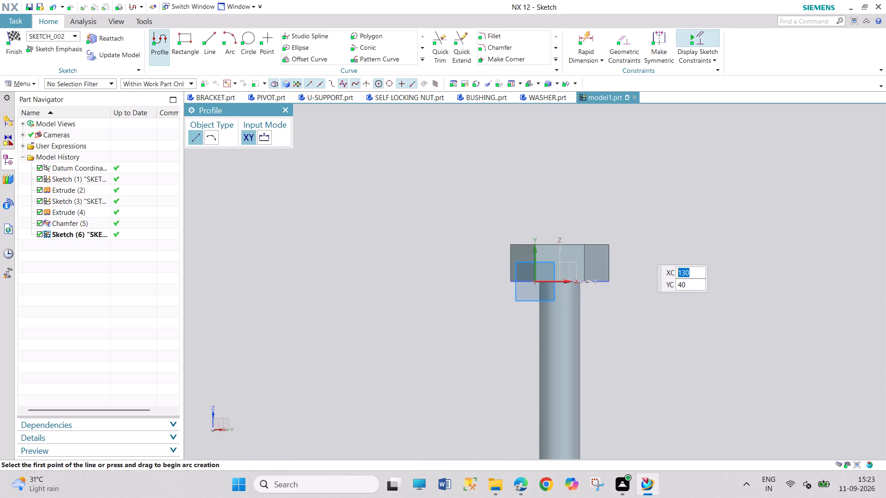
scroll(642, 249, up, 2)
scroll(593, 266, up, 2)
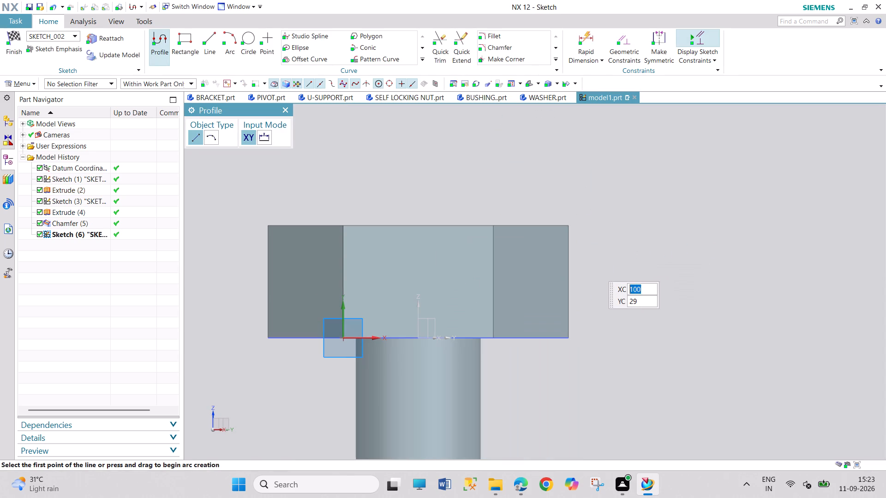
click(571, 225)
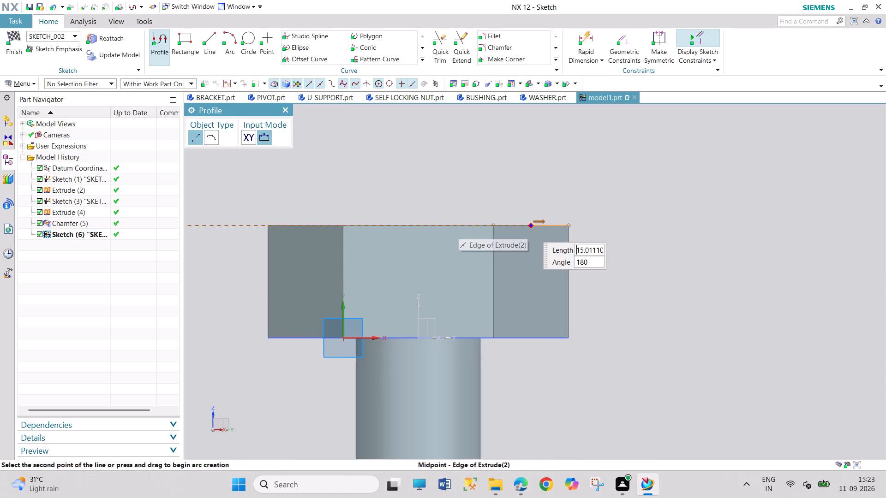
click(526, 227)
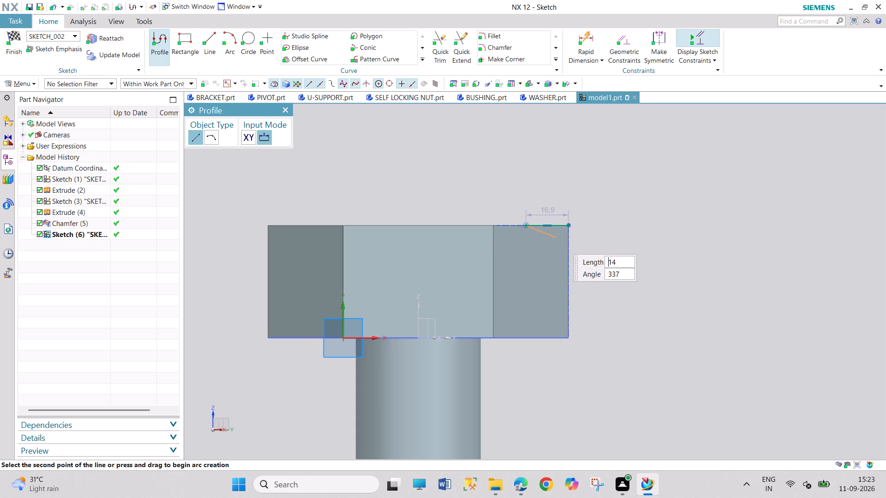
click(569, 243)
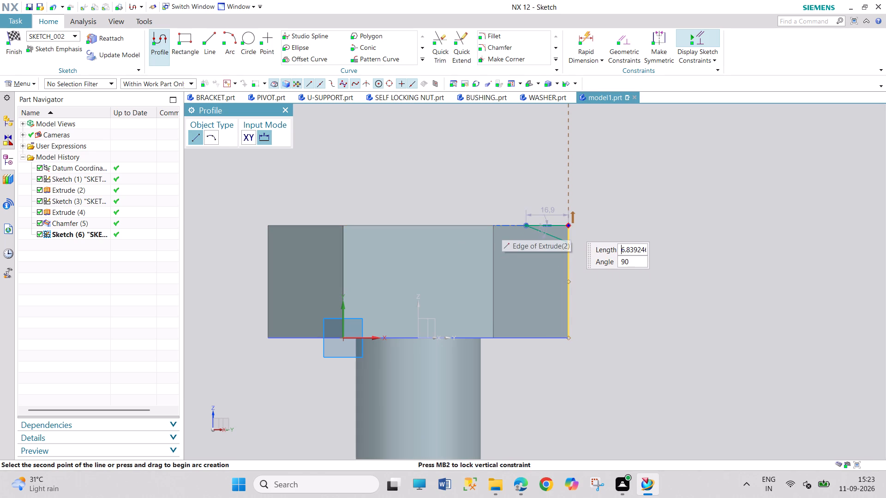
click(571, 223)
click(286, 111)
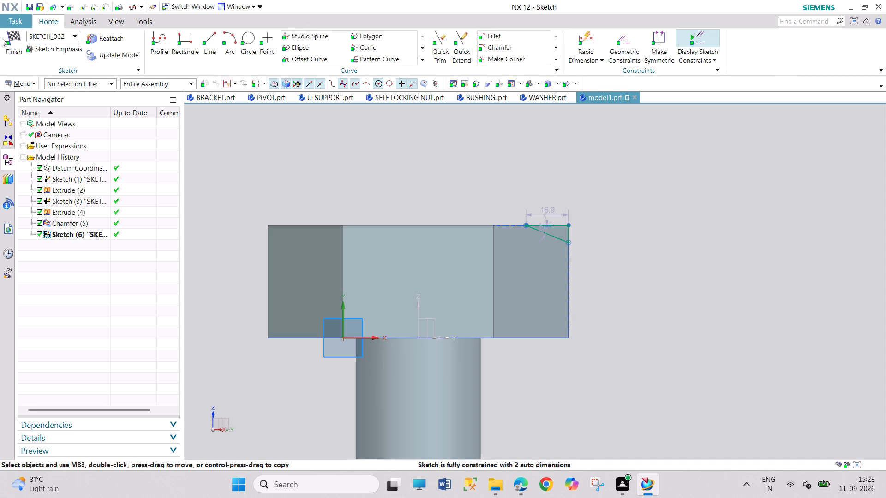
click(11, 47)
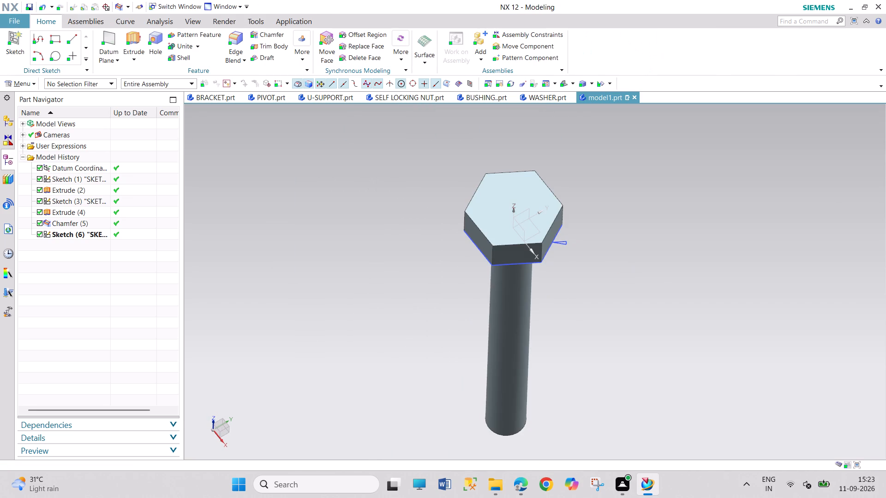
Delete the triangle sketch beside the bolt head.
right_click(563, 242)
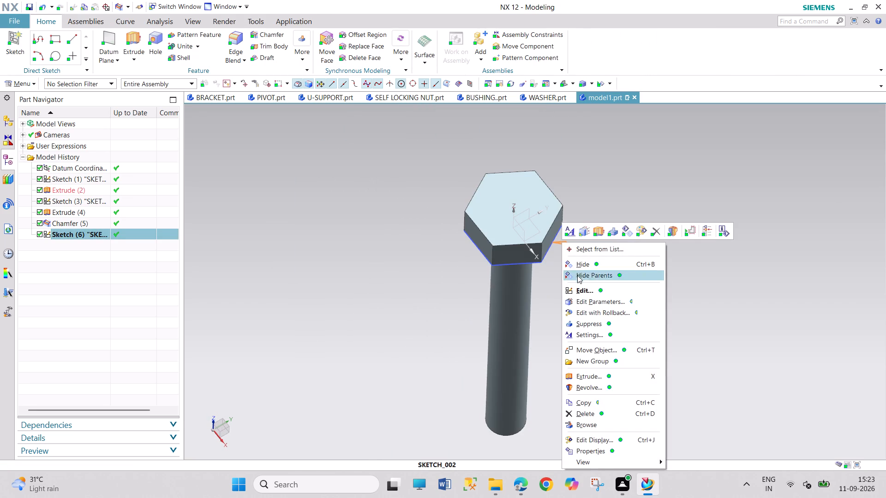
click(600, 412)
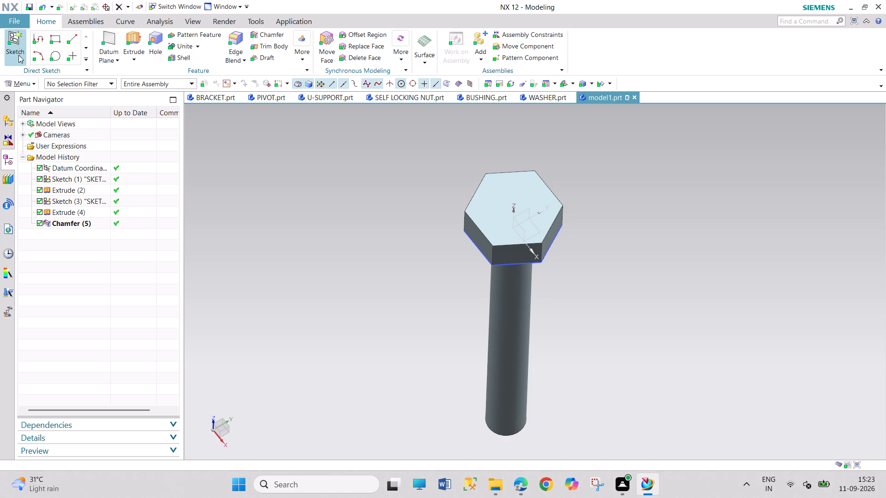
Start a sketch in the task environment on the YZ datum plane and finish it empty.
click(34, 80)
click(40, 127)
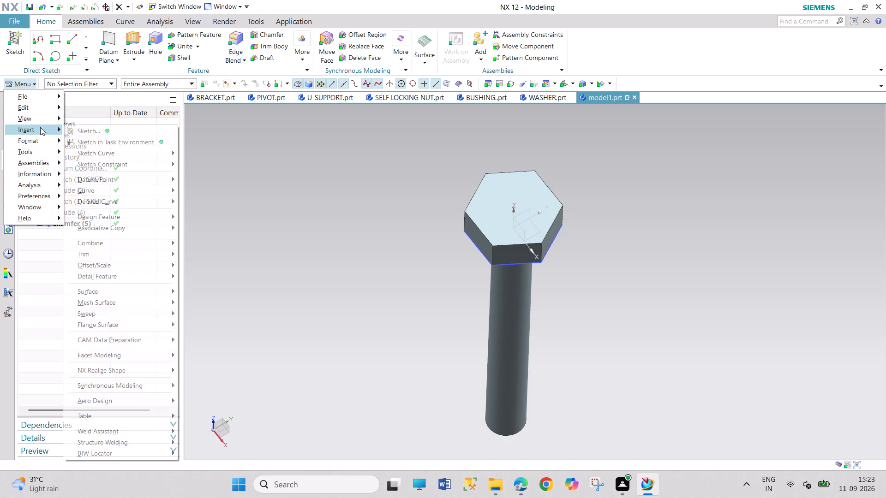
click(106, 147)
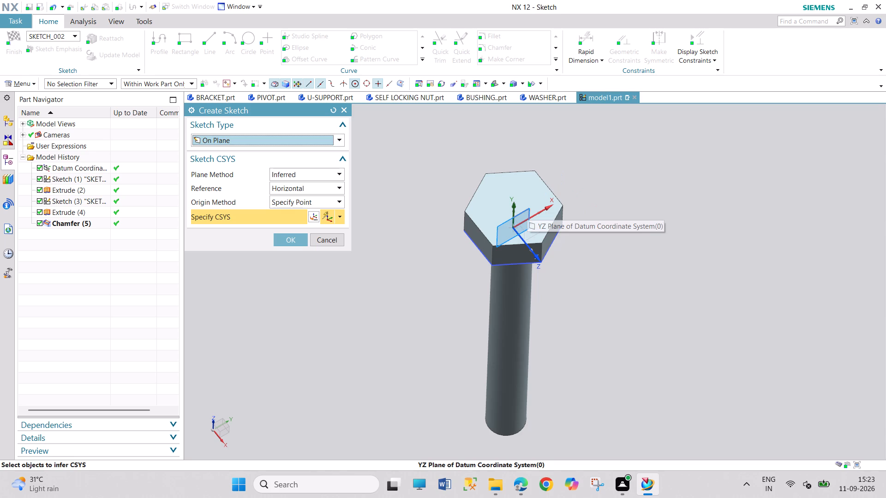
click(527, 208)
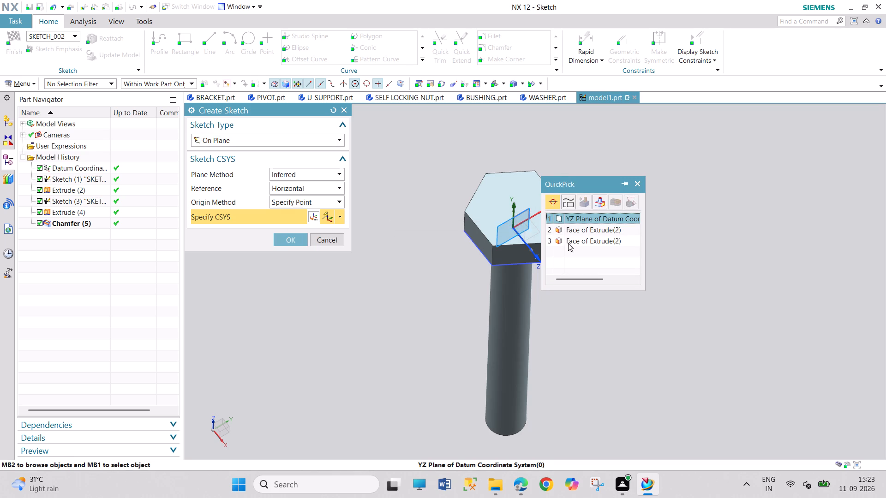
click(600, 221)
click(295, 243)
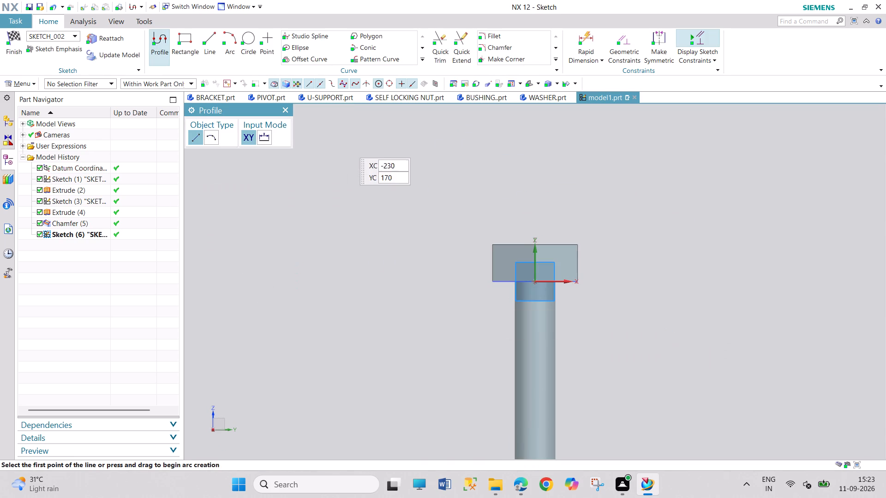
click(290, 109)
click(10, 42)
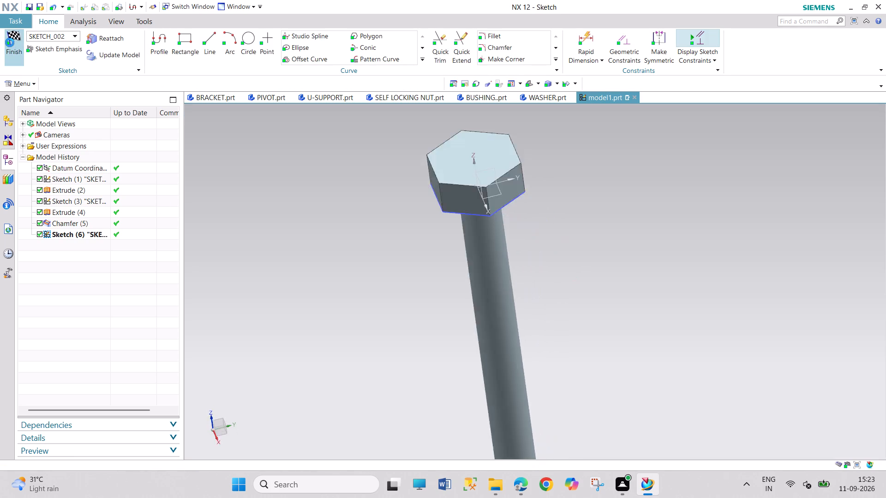
Start a sketch in the task environment on the front rectangular side face of the hexagonal head.
click(14, 81)
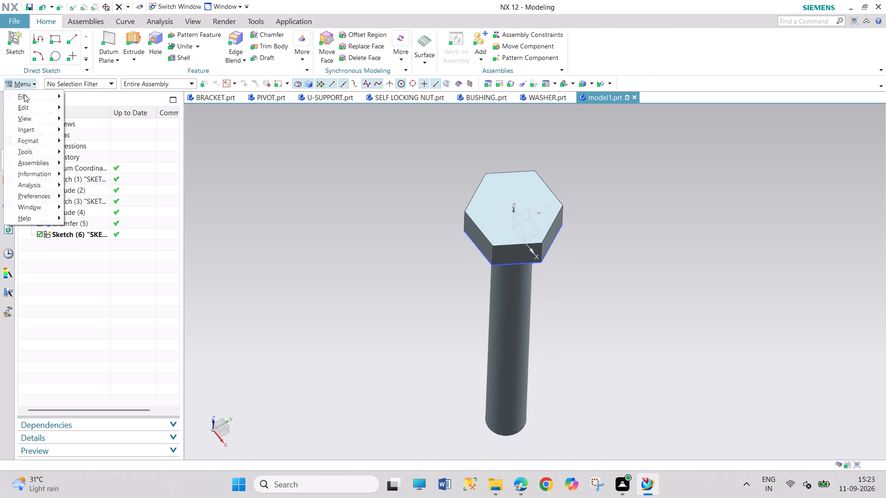
click(45, 129)
click(101, 145)
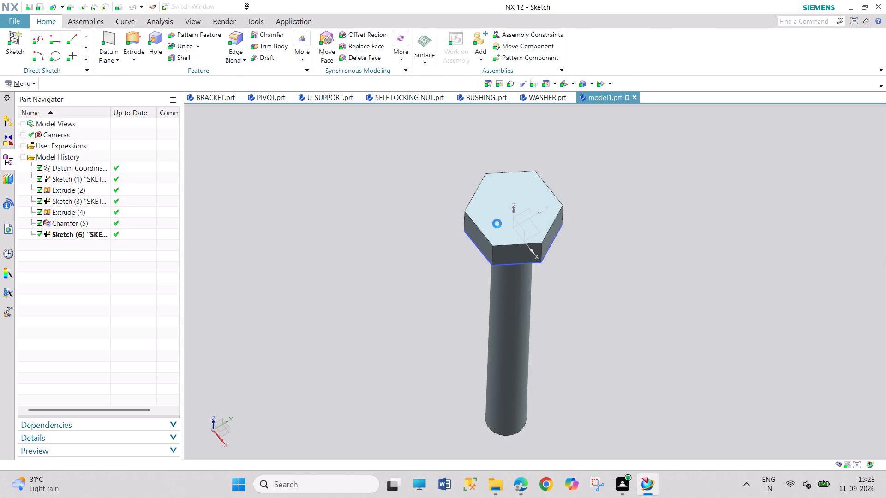
click(518, 253)
click(288, 236)
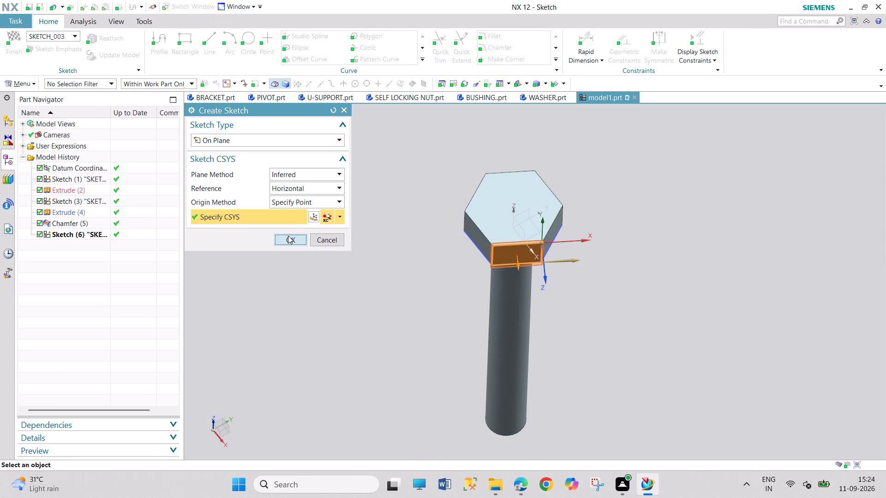
Sketch a closed triangle about 15 mm wide at the head's upper outer corner, shorten its vertical side, and finish the sketch.
scroll(549, 348, up, 2)
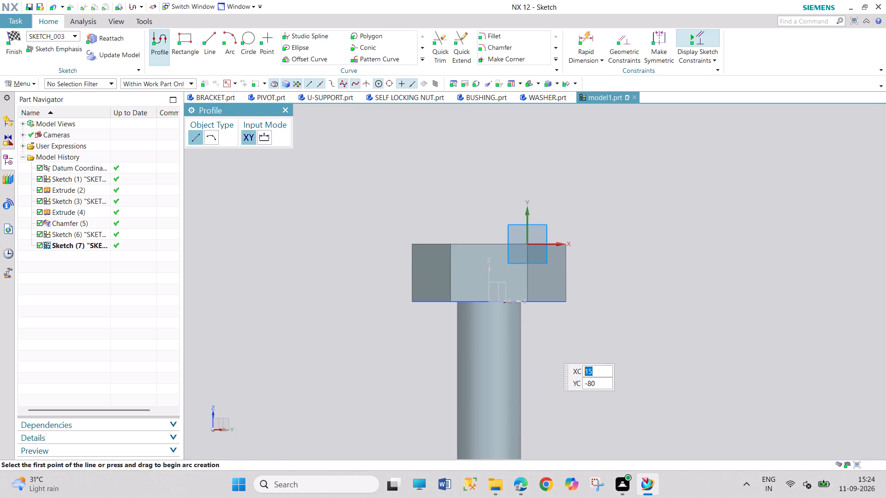
scroll(555, 343, up, 1)
click(572, 217)
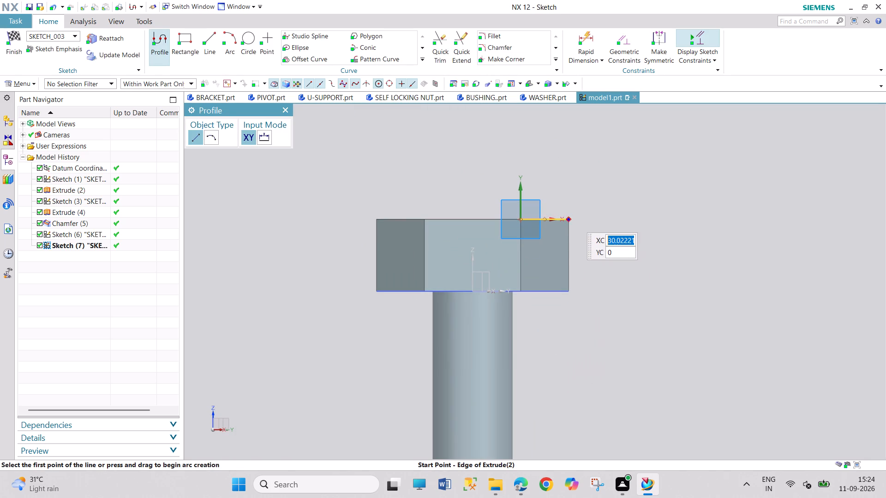
click(544, 219)
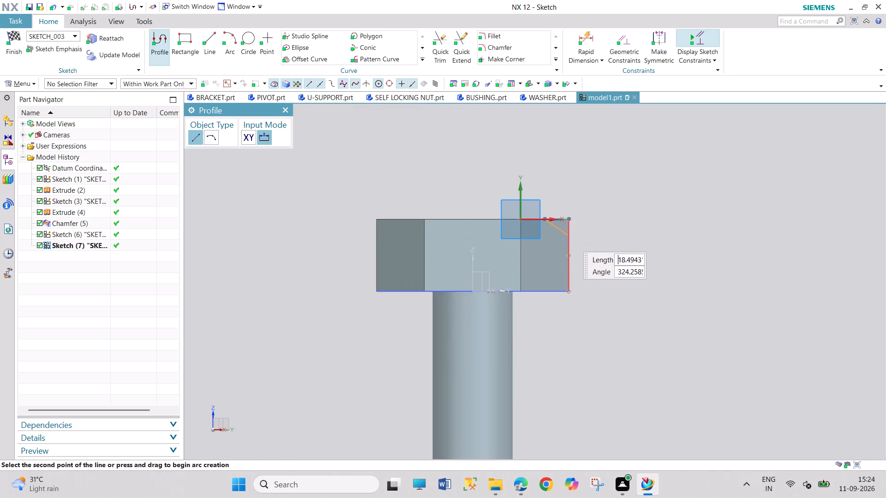
click(568, 237)
drag(571, 218, 581, 220)
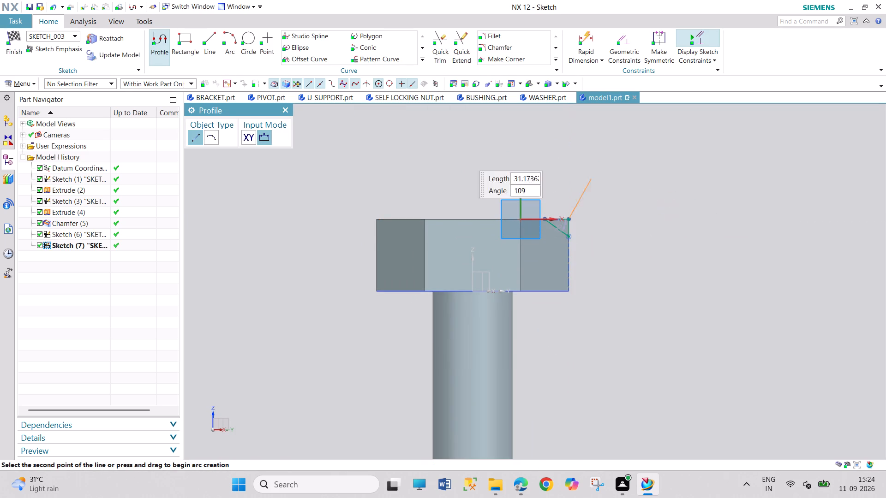
click(285, 106)
drag(546, 219, 534, 220)
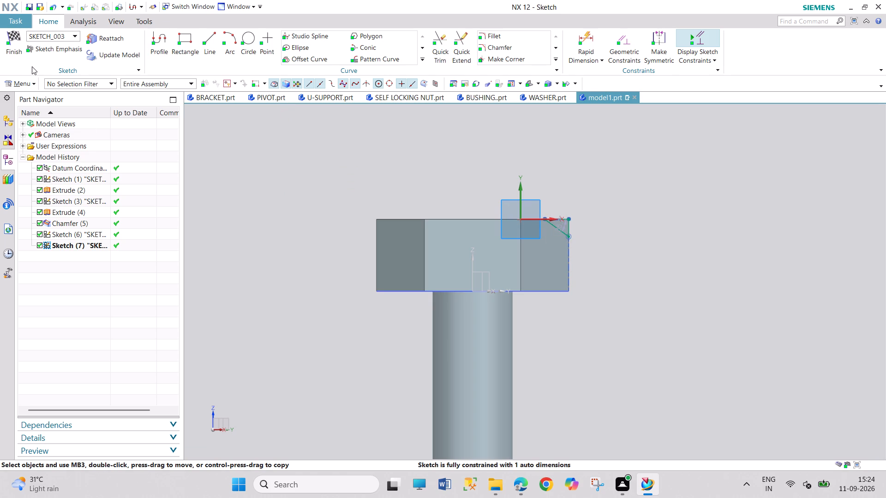
drag(569, 238, 570, 229)
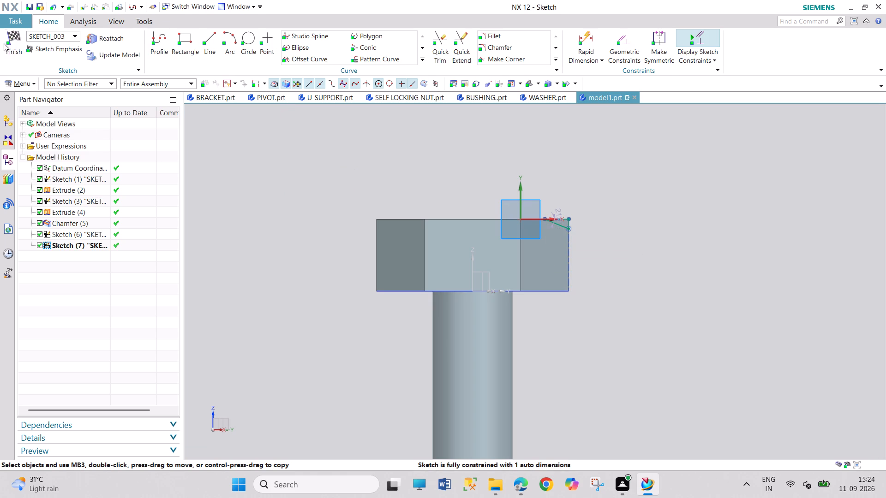
click(8, 47)
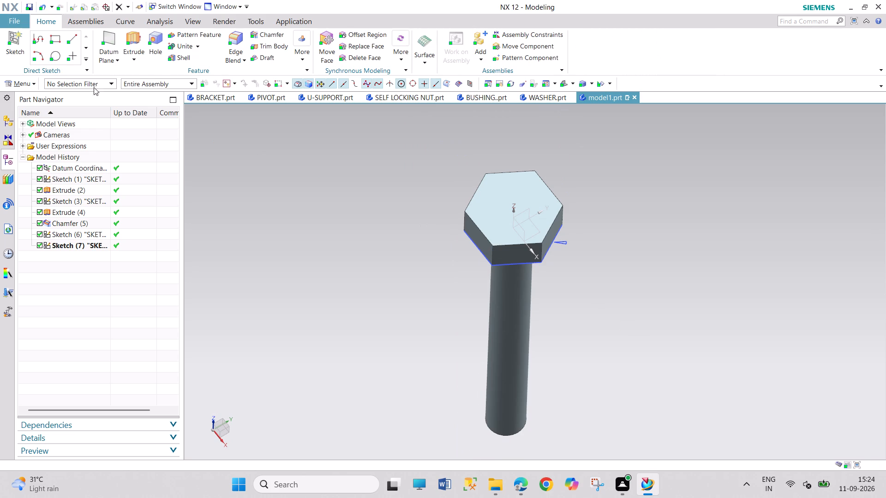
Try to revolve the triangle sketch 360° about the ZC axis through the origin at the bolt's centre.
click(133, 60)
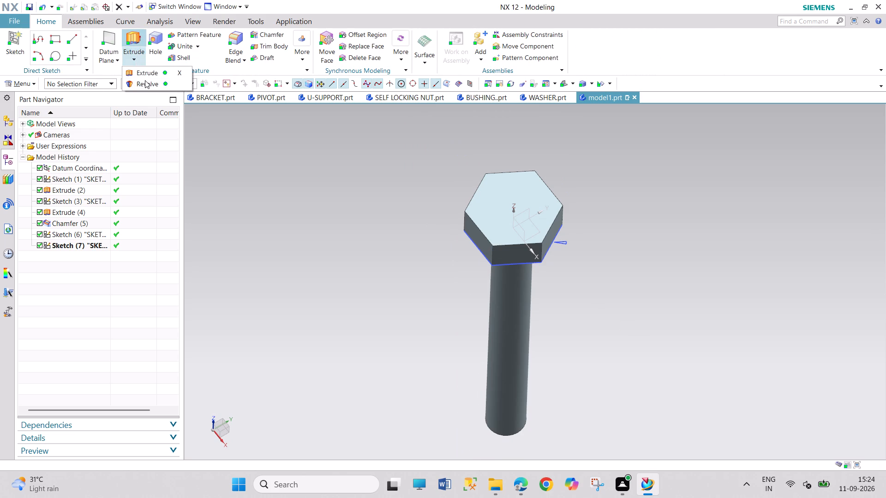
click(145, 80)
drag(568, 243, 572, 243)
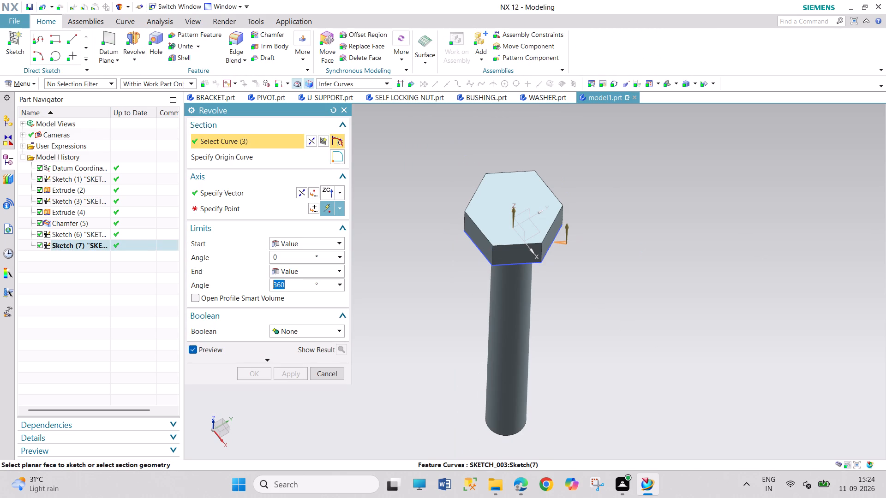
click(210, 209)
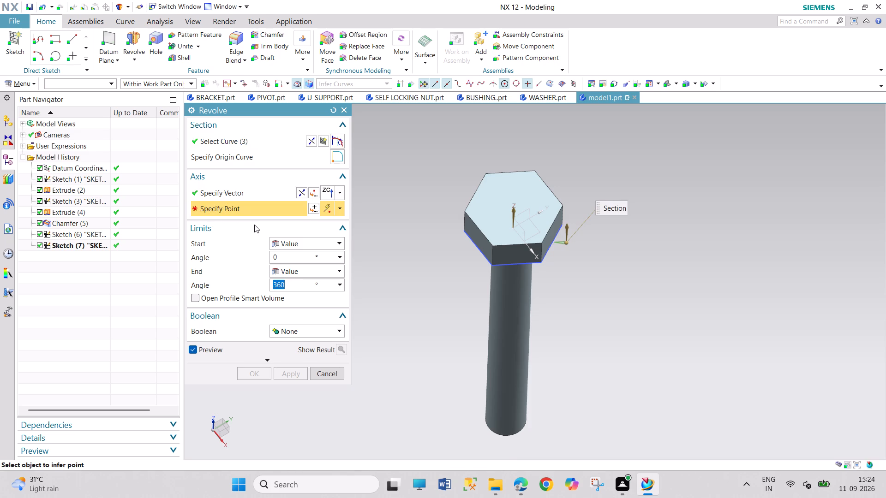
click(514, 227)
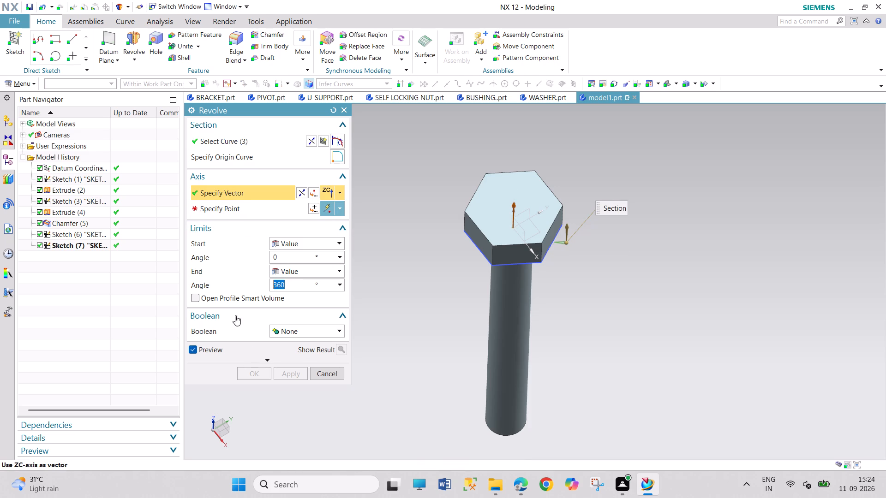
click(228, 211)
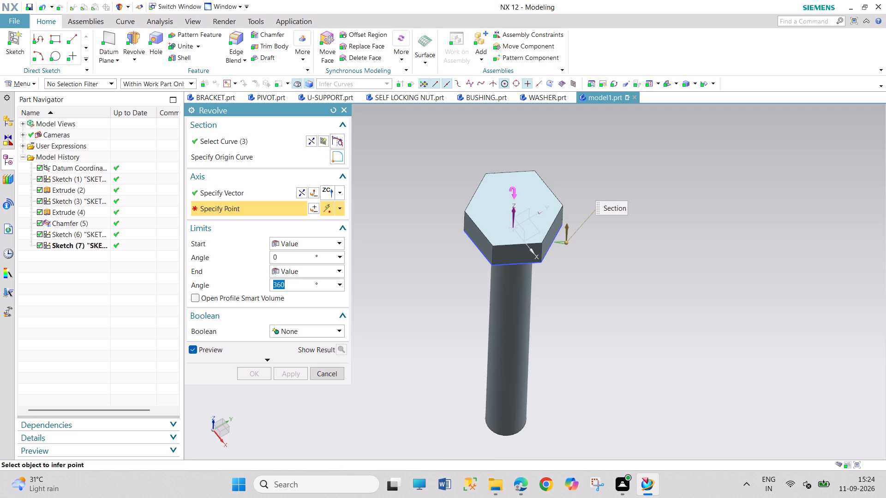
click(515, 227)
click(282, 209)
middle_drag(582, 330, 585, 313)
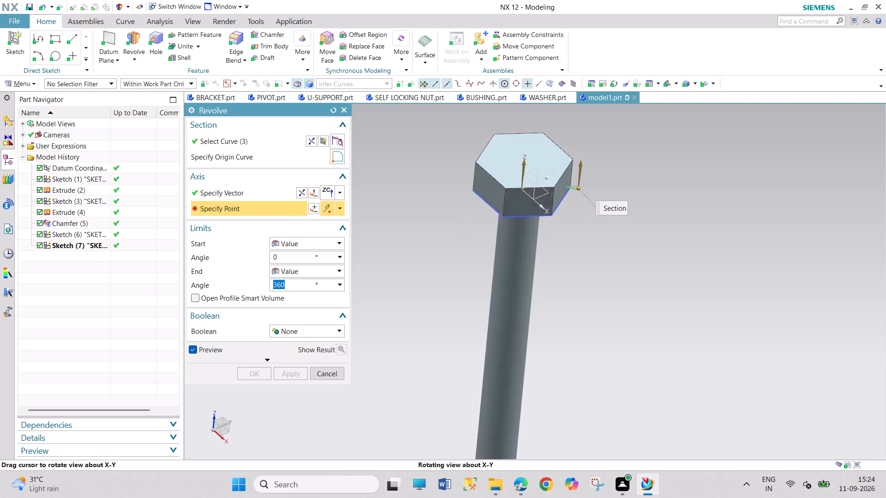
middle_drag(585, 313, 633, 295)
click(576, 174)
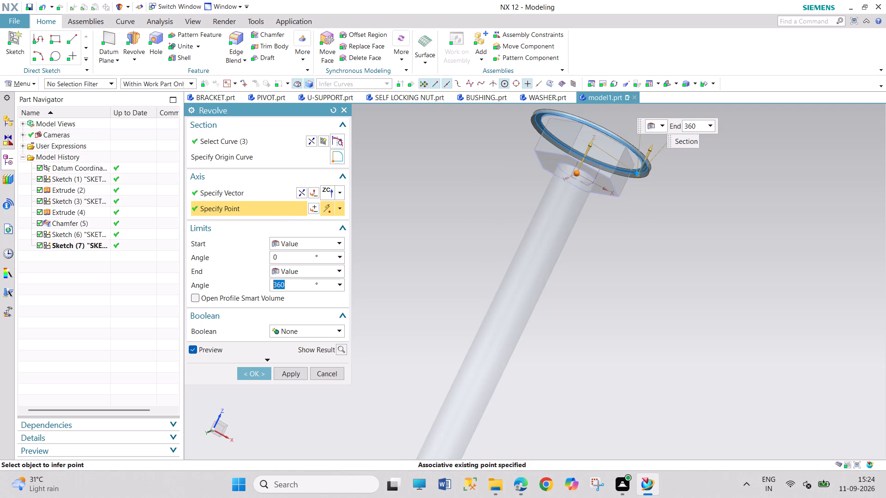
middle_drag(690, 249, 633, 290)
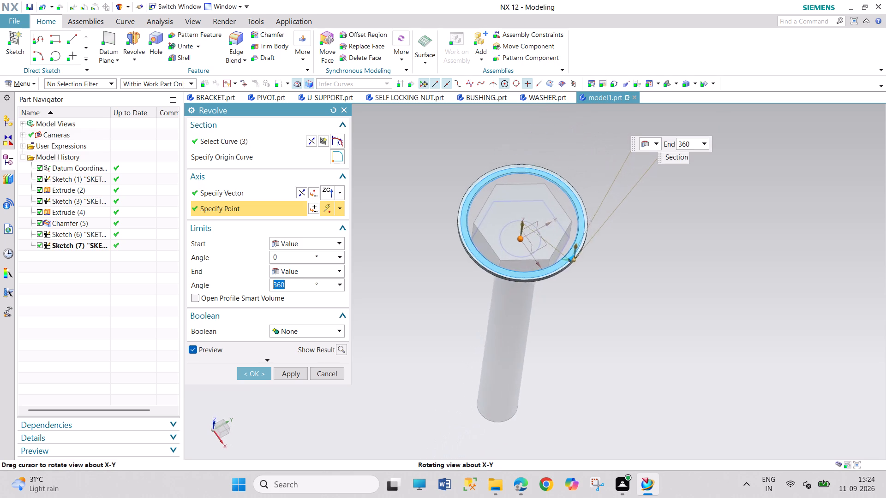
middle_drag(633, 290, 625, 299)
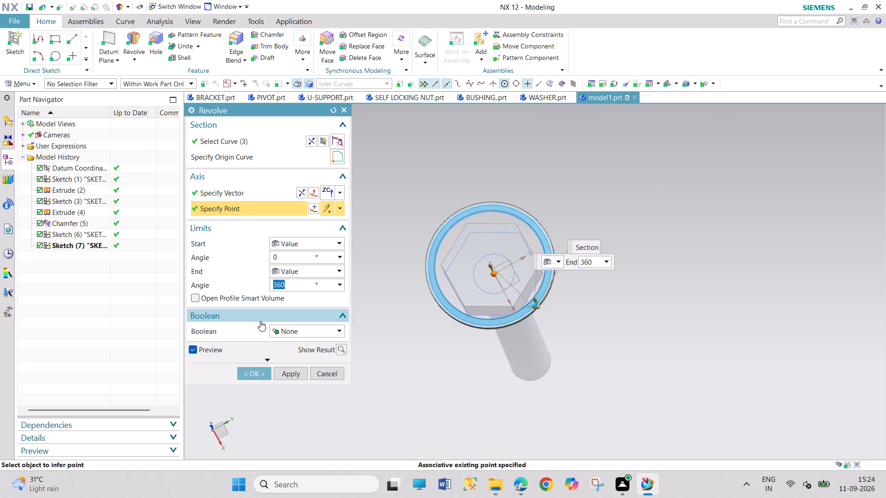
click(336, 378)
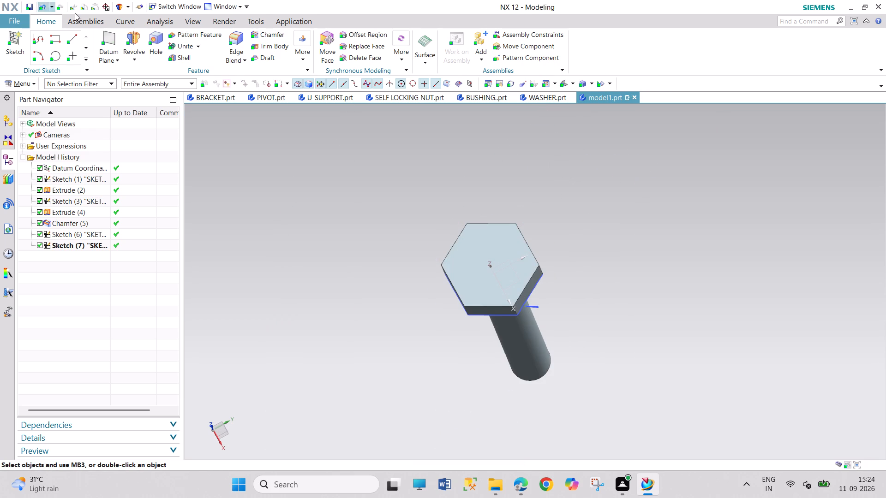
Start a sketch in the task environment on the XZ datum plane through the bolt's centre.
click(18, 86)
click(33, 133)
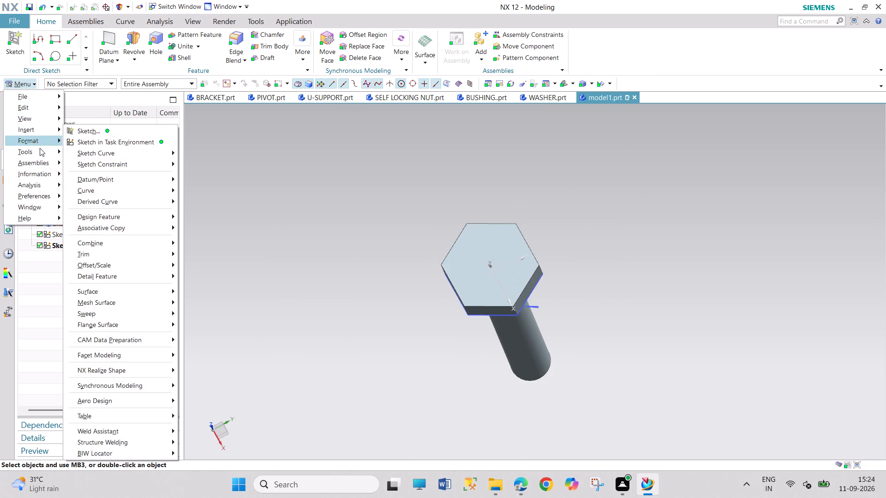
click(103, 145)
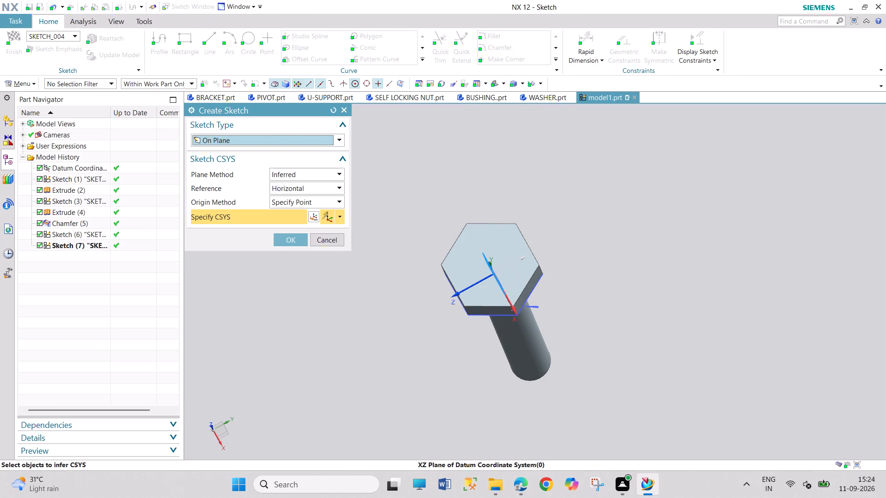
click(499, 282)
click(285, 241)
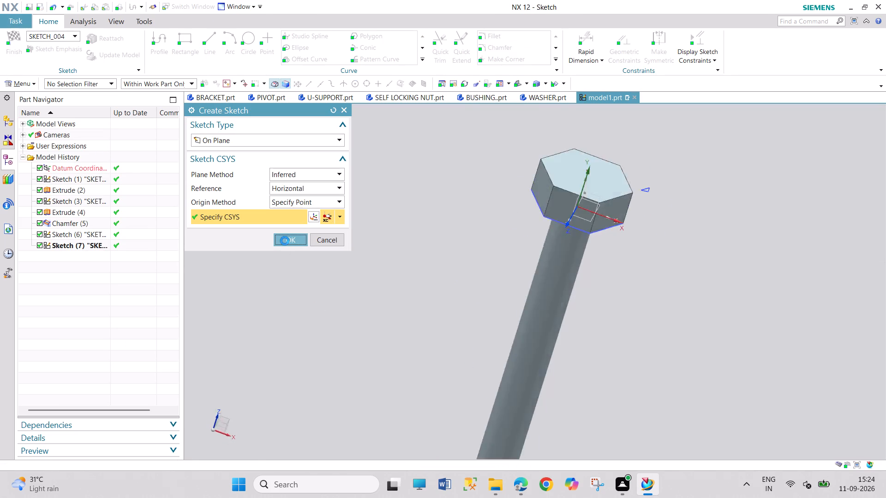
Sketch a closed triangle at the head's upper outer corner, about 15 mm wide and 7.7 mm high, and finish the sketch.
scroll(642, 310, up, 3)
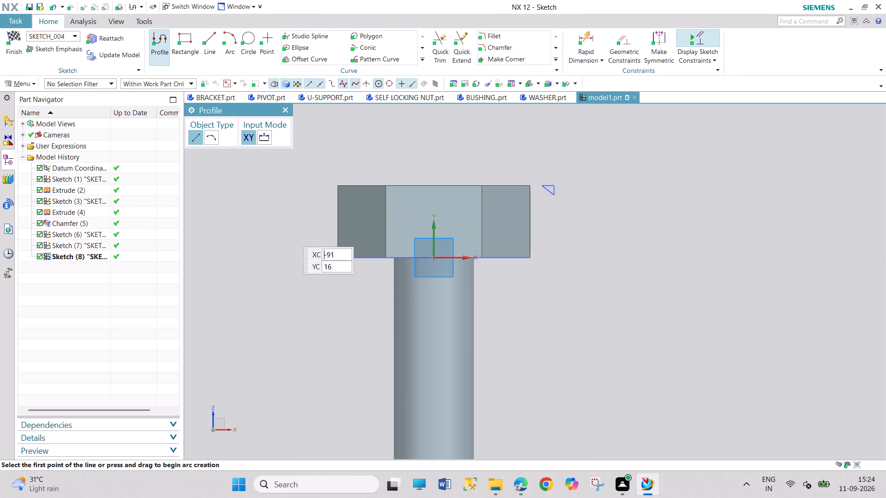
click(531, 184)
click(507, 186)
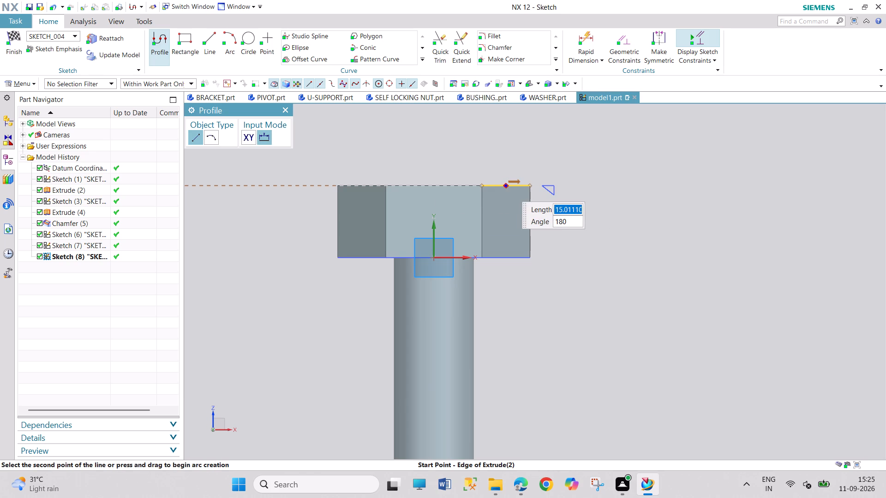
click(530, 198)
click(532, 184)
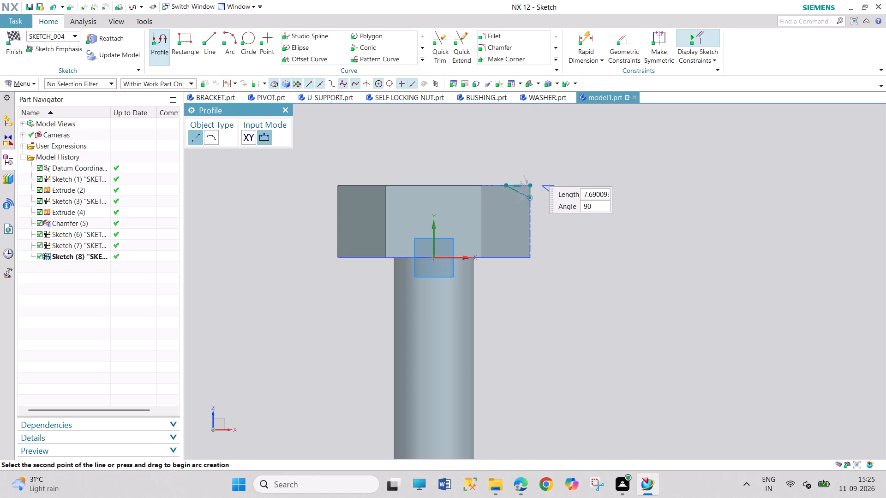
click(287, 111)
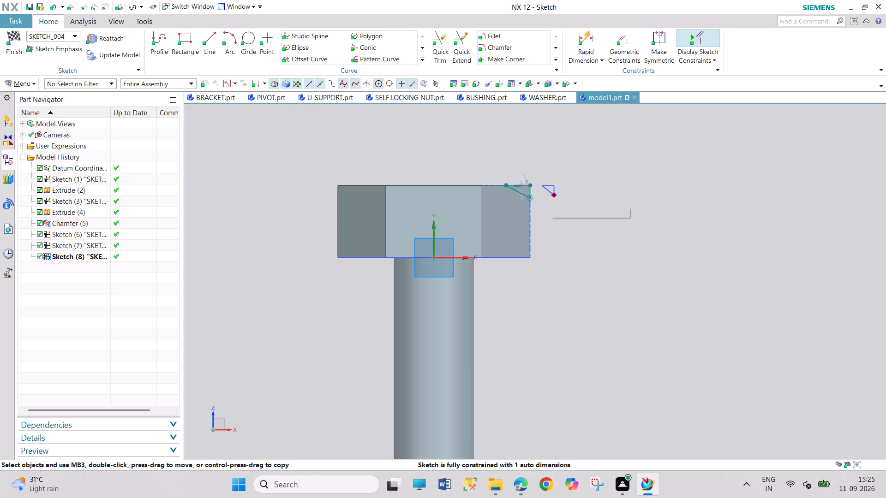
right_click(551, 193)
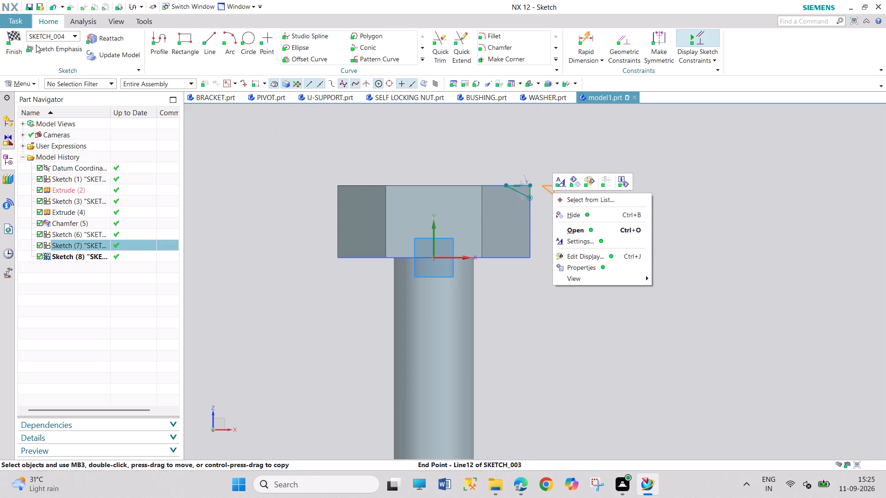
click(11, 51)
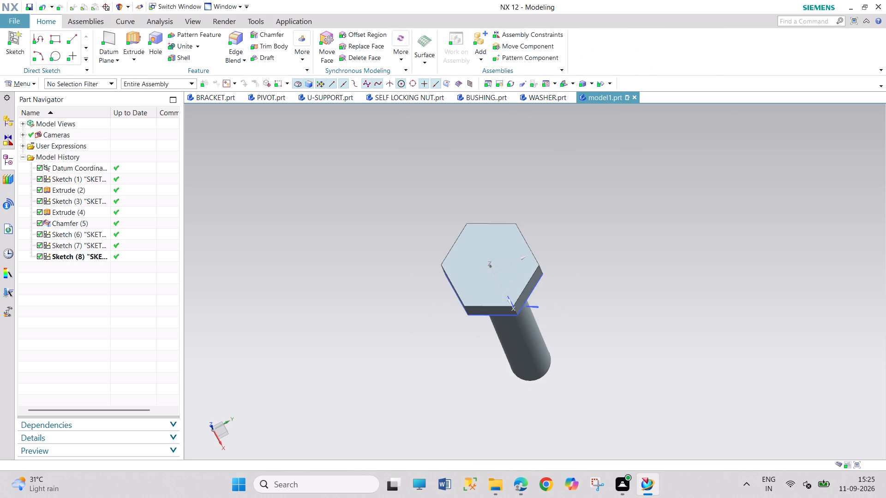
Revolve the newest triangle sketch 360° about the ZC axis through the origin at the bolt's centre, subtracting it from the hexagonal head.
click(135, 58)
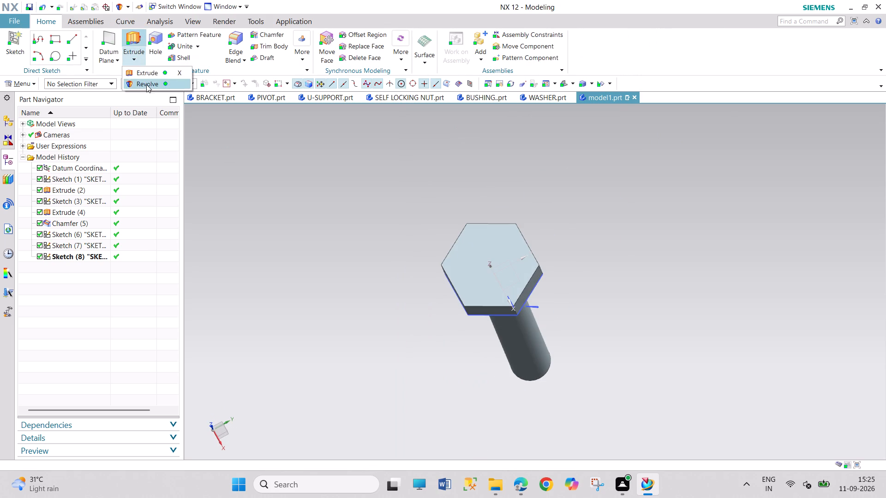
click(148, 86)
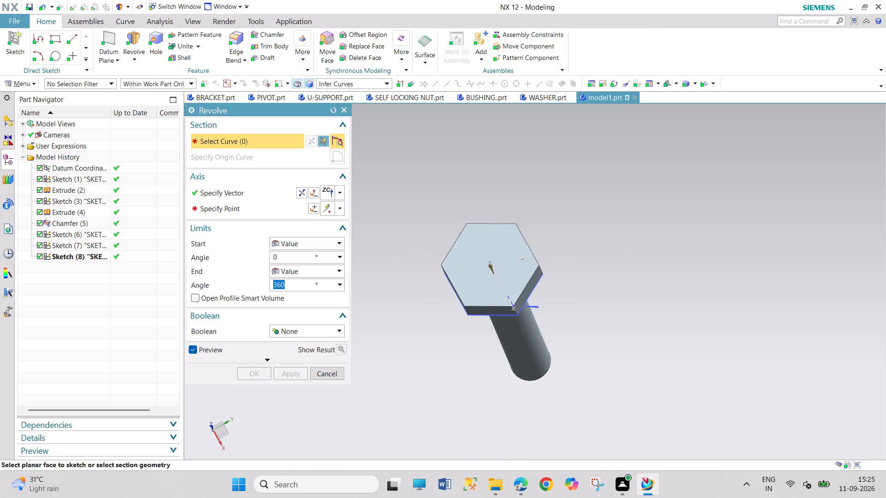
click(509, 299)
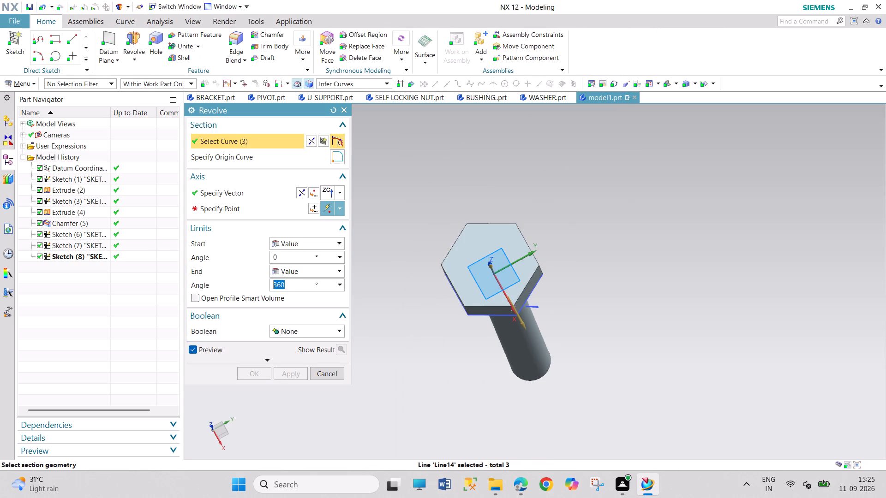
click(247, 203)
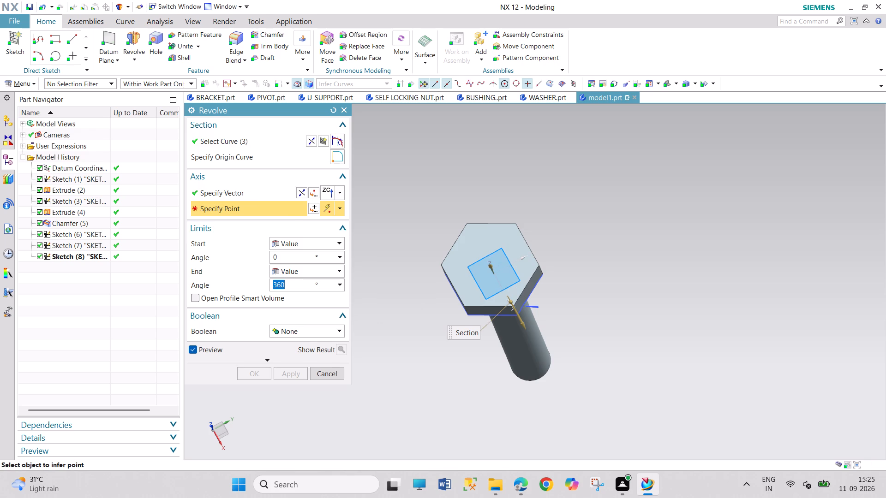
click(495, 273)
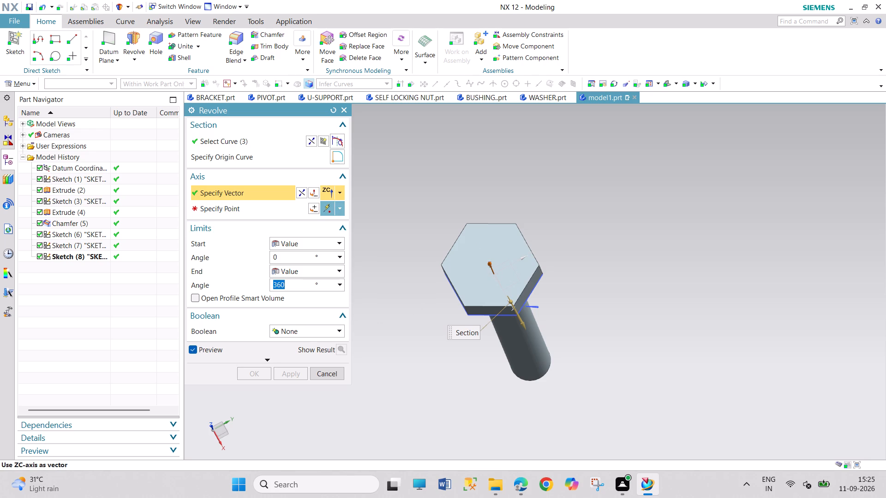
click(489, 263)
middle_drag(433, 320, 461, 324)
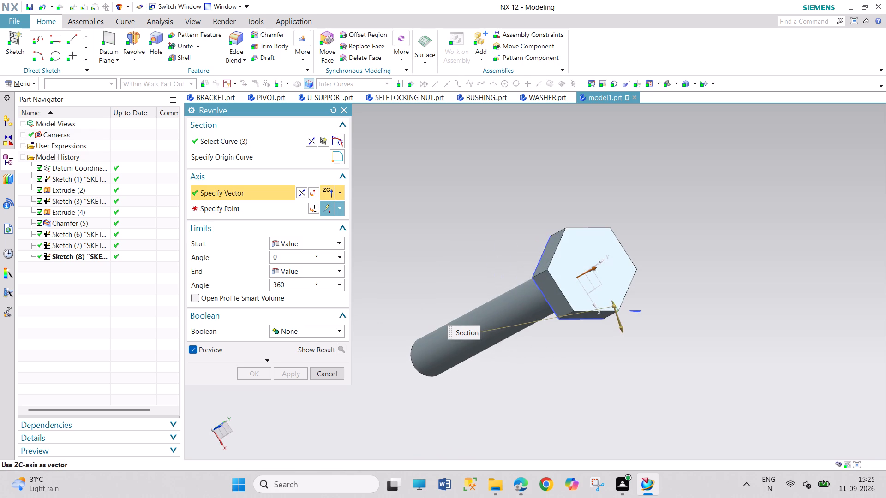
click(210, 207)
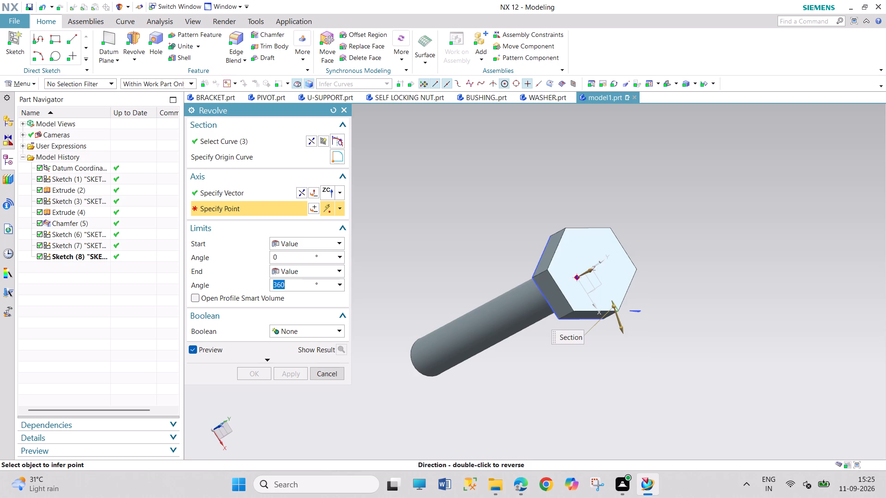
middle_drag(479, 273, 554, 322)
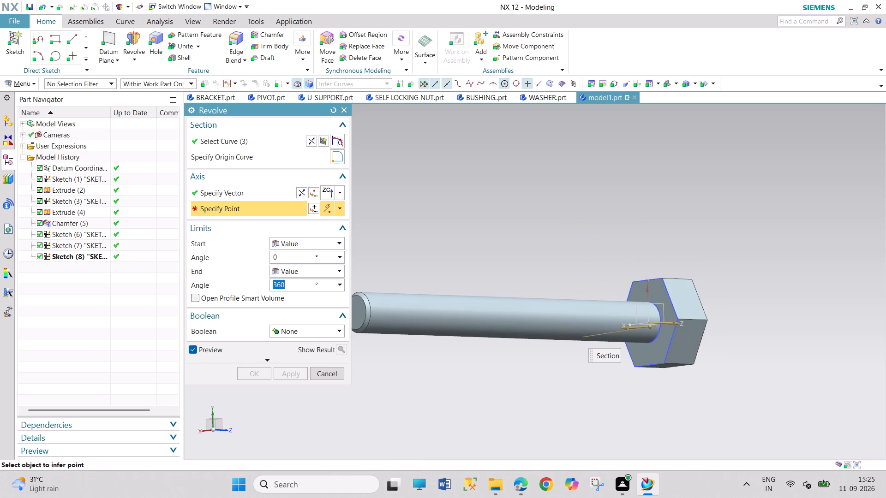
middle_drag(771, 336, 759, 314)
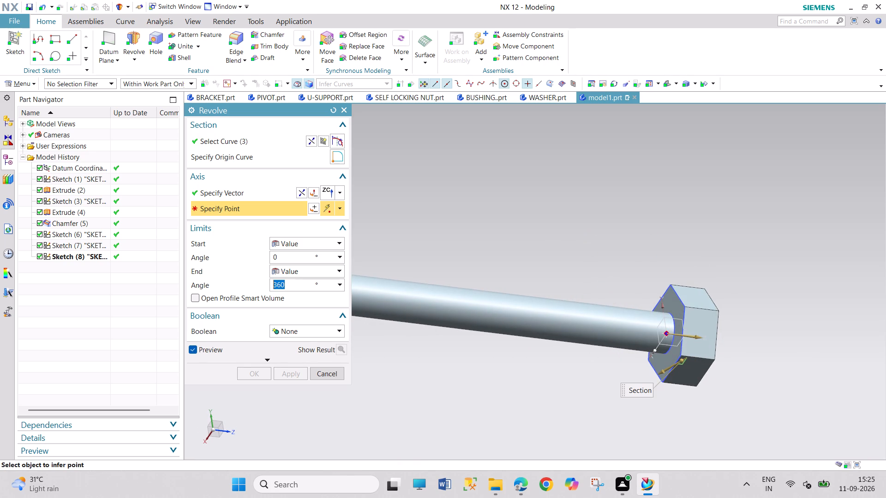
click(666, 332)
middle_drag(766, 326, 758, 324)
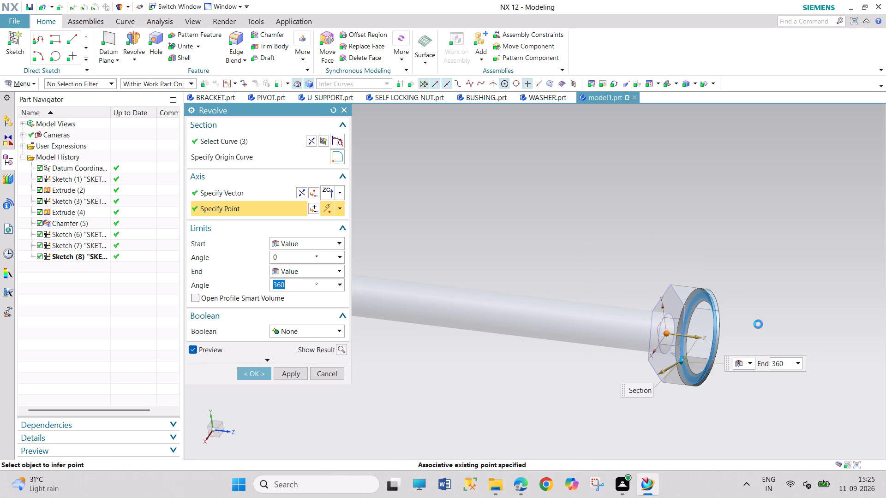
middle_drag(758, 324, 702, 286)
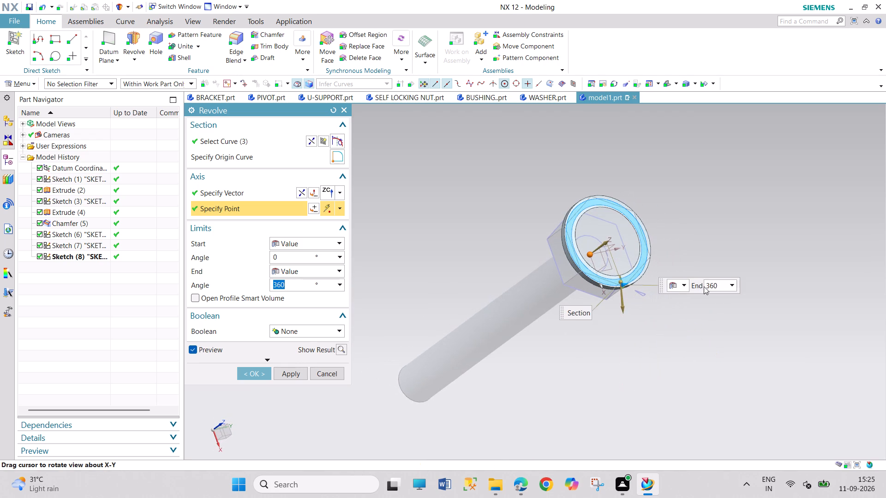
click(333, 329)
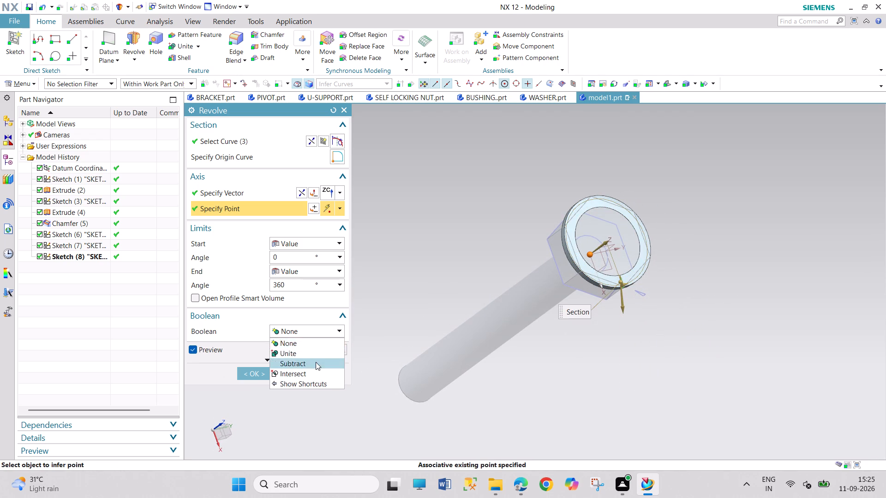
click(316, 362)
click(258, 391)
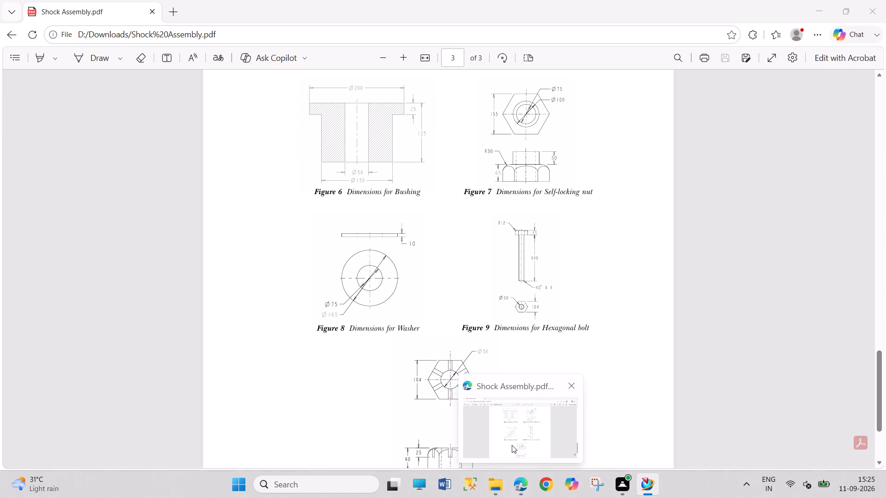
Switch to the Shock Assembly PDF and examine the hexagonal bolt and castle nut drawings.
click(512, 445)
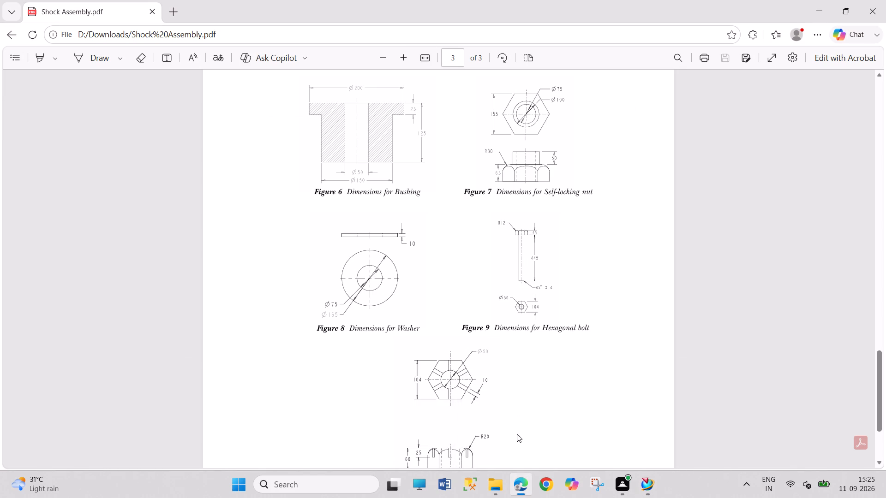
scroll(521, 423, down, 9)
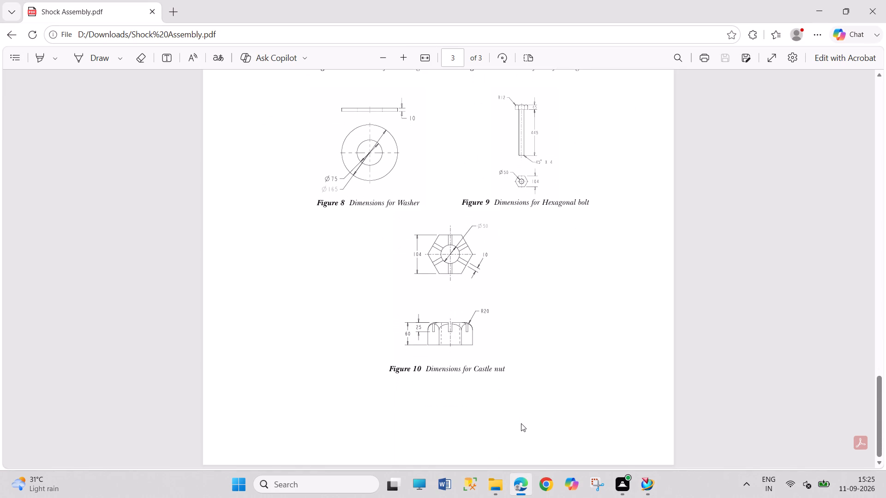
scroll(521, 423, up, 1)
click(656, 488)
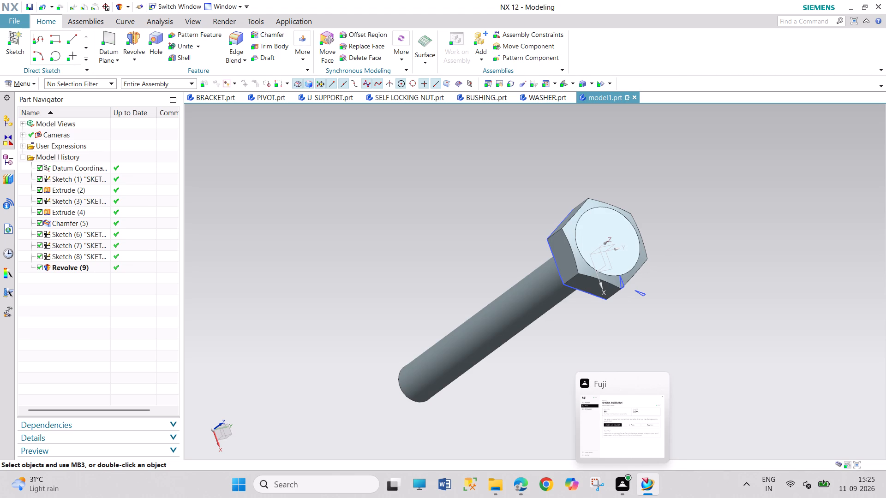
Start saving the bolt part and name it HEXAGONAL NUT in the SHOCK ASSEMBLY folder.
key(ctrl+s)
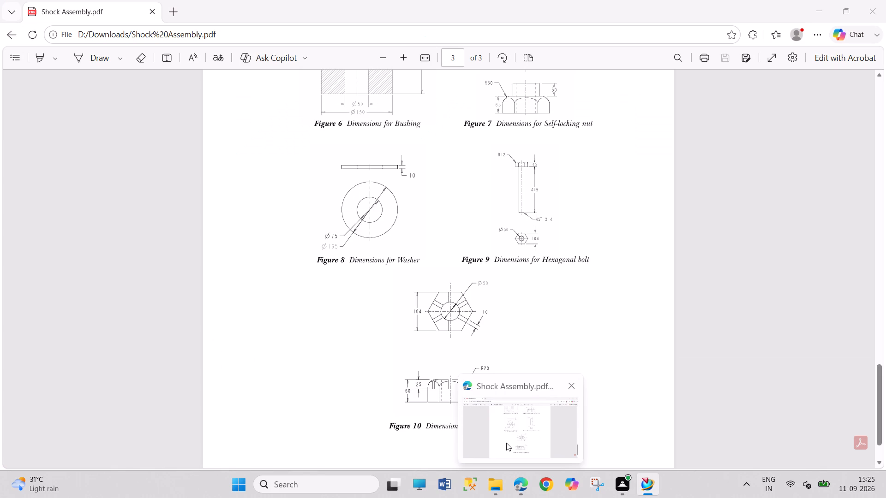
text(HE)
text(XAGONAL NUT)
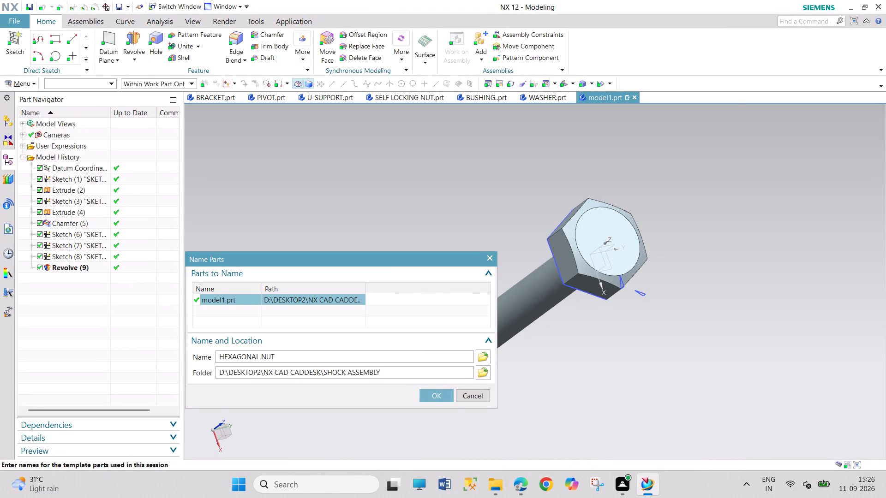
key(Return)
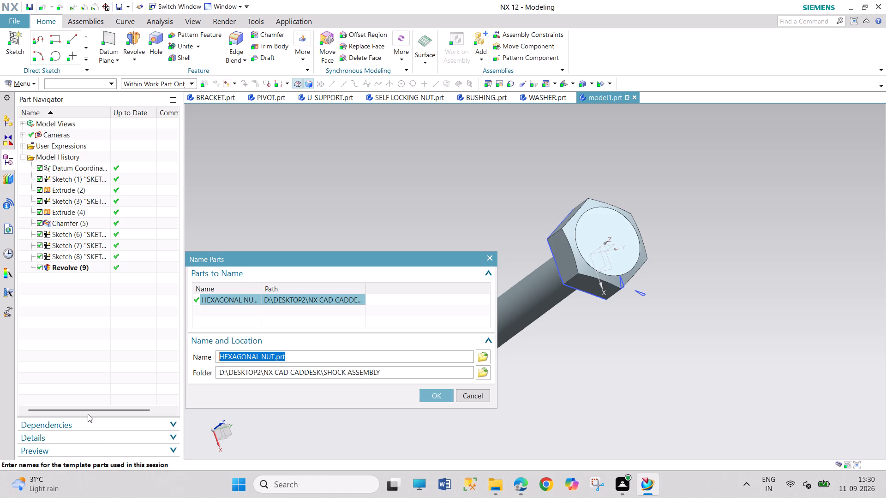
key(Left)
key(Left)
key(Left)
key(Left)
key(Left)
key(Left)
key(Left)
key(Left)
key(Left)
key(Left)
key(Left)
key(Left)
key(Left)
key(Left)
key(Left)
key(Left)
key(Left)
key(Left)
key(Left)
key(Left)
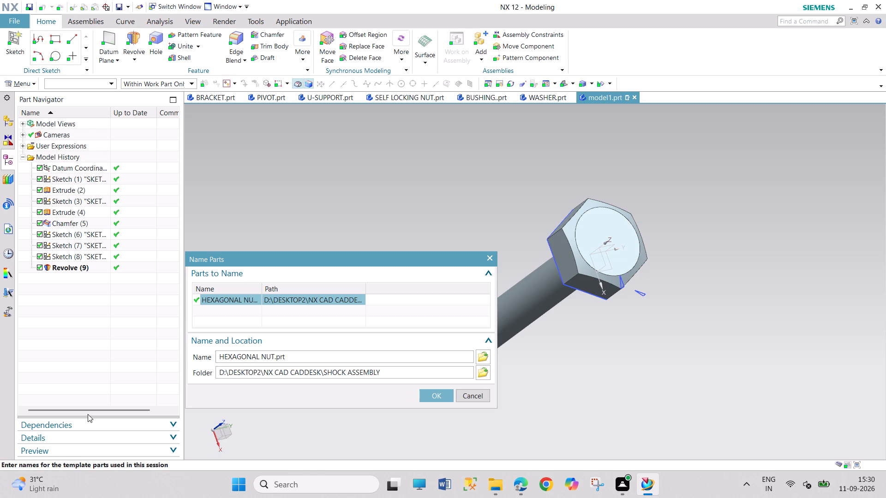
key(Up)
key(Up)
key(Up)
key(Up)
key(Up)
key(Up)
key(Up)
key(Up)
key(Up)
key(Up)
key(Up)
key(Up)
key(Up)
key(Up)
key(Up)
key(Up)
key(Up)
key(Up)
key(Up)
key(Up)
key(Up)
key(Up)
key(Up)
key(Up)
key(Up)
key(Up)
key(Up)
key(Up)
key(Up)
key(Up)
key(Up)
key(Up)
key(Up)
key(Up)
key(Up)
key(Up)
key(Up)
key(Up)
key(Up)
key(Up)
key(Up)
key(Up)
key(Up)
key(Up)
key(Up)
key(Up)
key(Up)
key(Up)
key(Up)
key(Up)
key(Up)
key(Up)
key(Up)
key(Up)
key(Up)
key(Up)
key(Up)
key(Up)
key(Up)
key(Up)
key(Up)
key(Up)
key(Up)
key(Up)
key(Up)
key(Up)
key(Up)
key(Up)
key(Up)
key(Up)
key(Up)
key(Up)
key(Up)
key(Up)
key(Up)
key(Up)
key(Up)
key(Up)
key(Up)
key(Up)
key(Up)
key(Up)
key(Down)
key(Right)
Complete saving the bolt part under the name HEXAGONAL NUT.
click(325, 356)
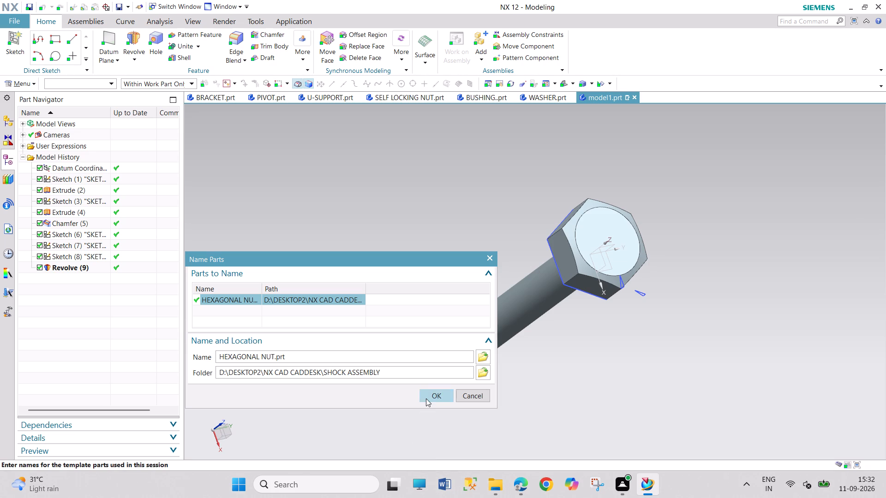
click(426, 398)
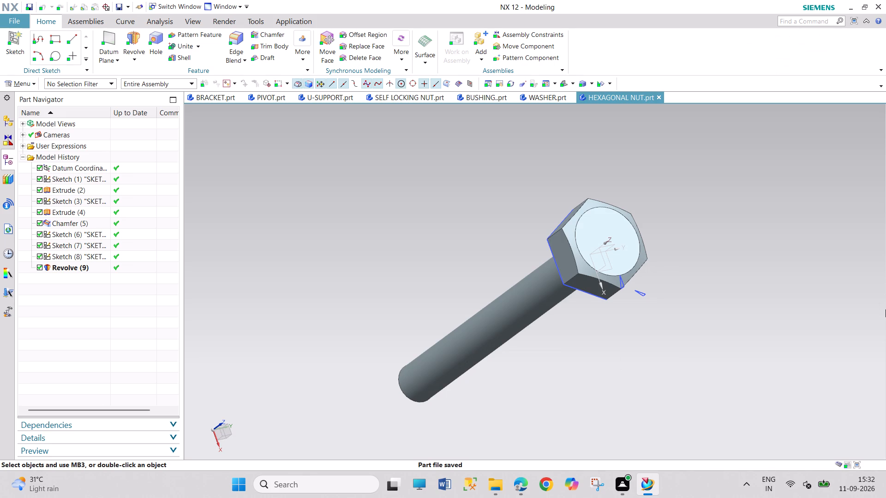
ctrl+click(885, 309)
Create a new millimetre Model part named CASTLE NUT in the SHOCK ASSEMBLY folder, checking the part name in the PDF.
key(ctrl+n)
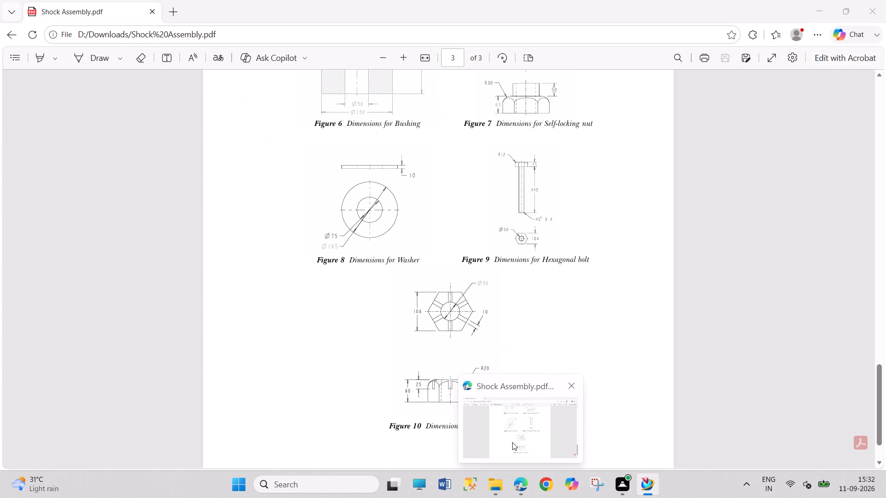
click(513, 439)
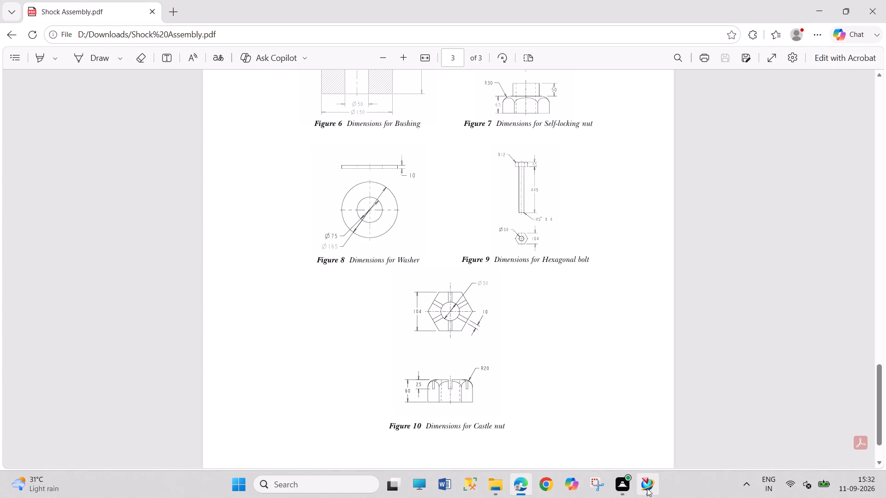
click(647, 488)
scroll(391, 384, down, 2)
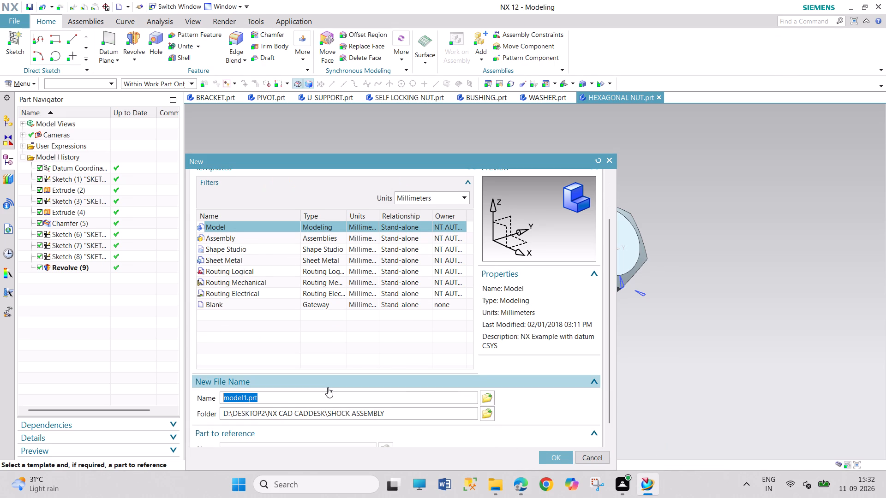
text(CASTK)
key(BackSpace)
text(LE NUT)
key(Return)
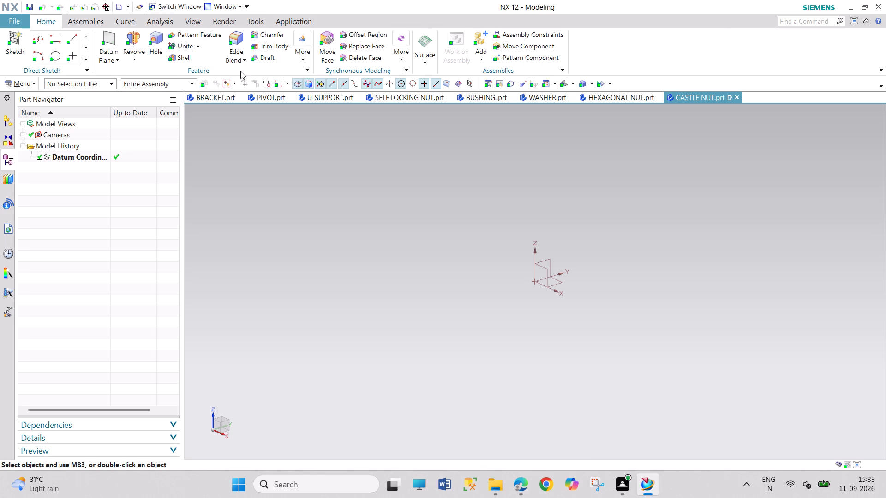
Start a sketch in the task environment on the default inferred plane of the castle nut part.
click(26, 83)
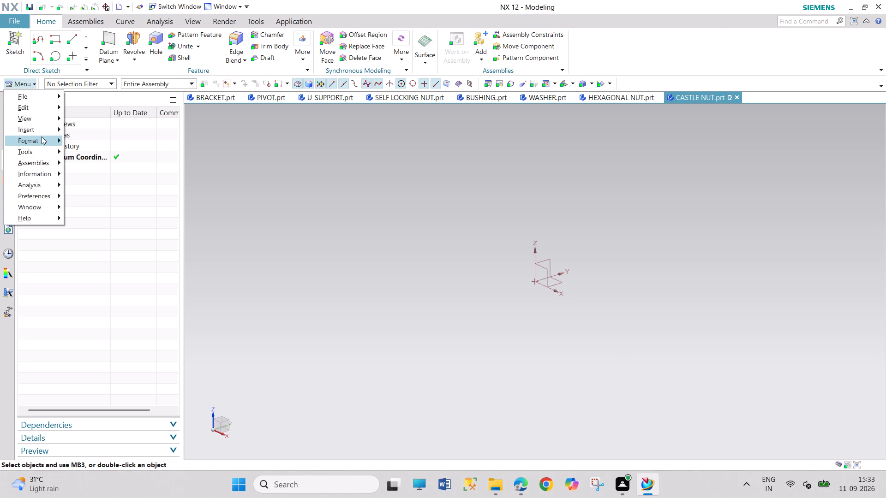
click(42, 136)
click(43, 130)
click(102, 141)
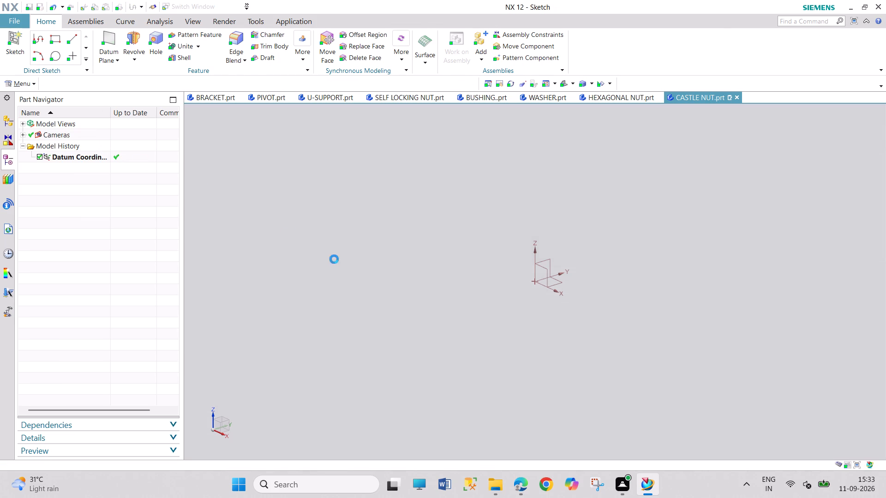
click(294, 243)
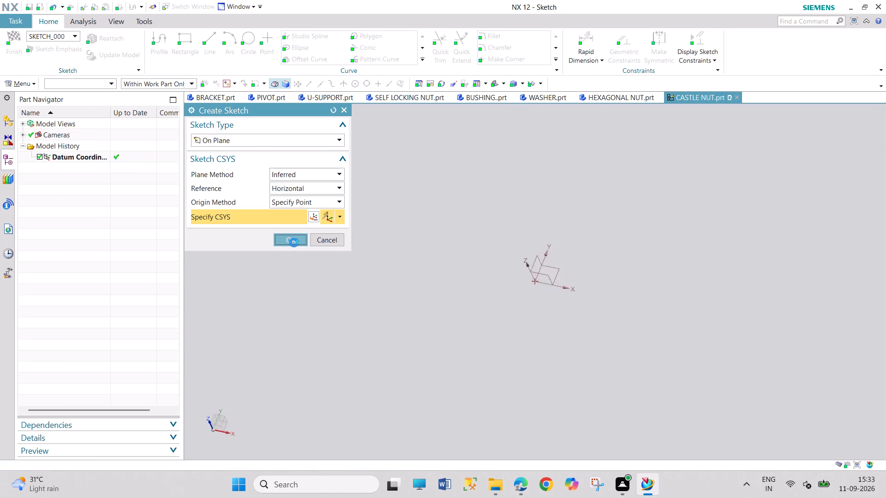
Sketch a six-sided polygon centred on the origin, with an inscribed radius of about 36 mm and 270° rotation.
click(382, 36)
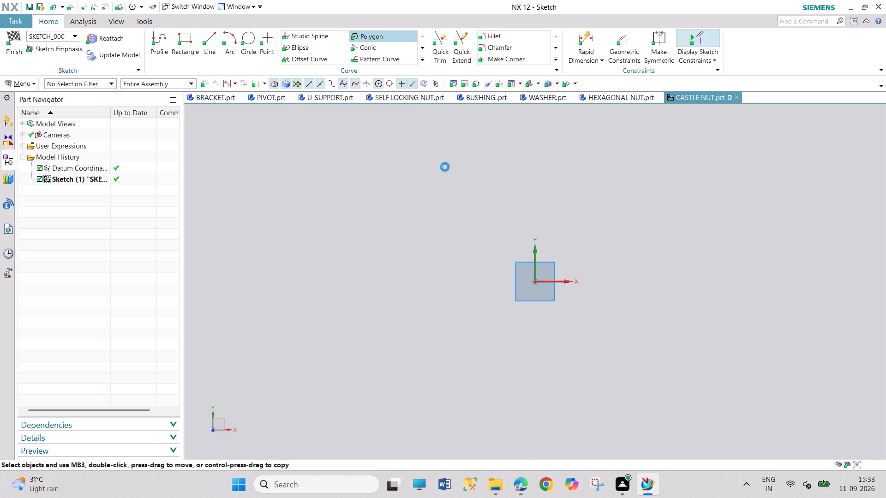
click(535, 280)
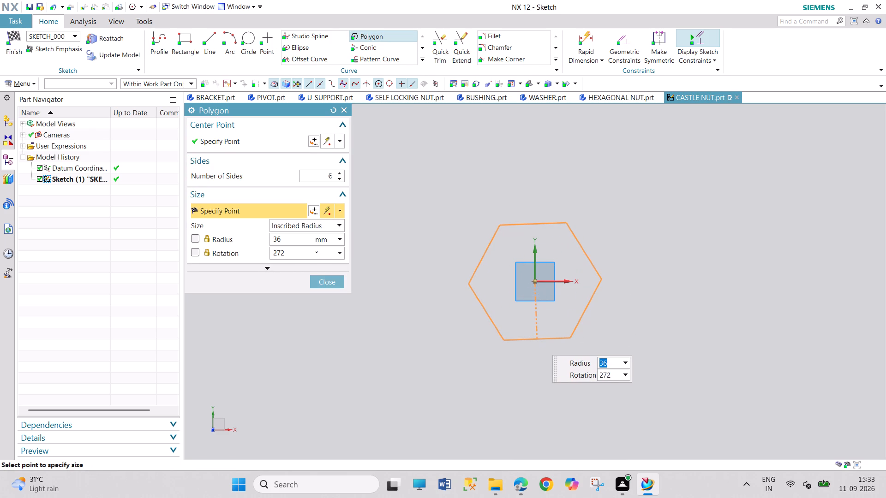
click(536, 340)
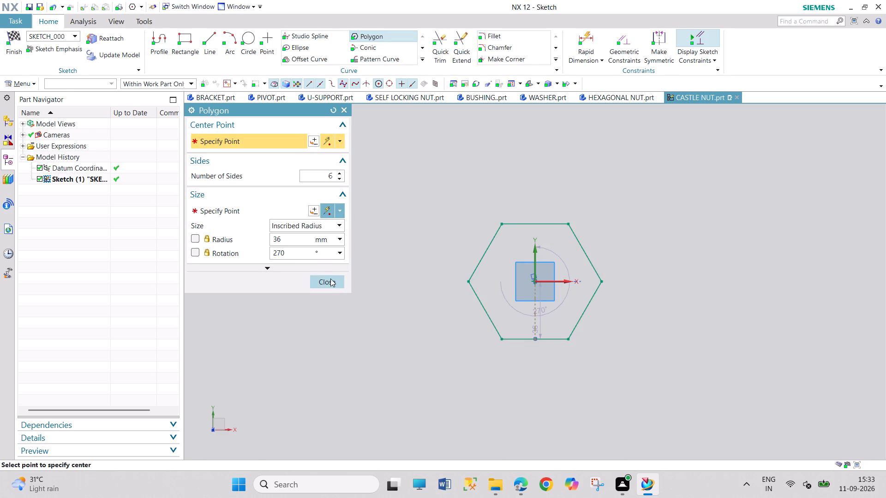
click(330, 277)
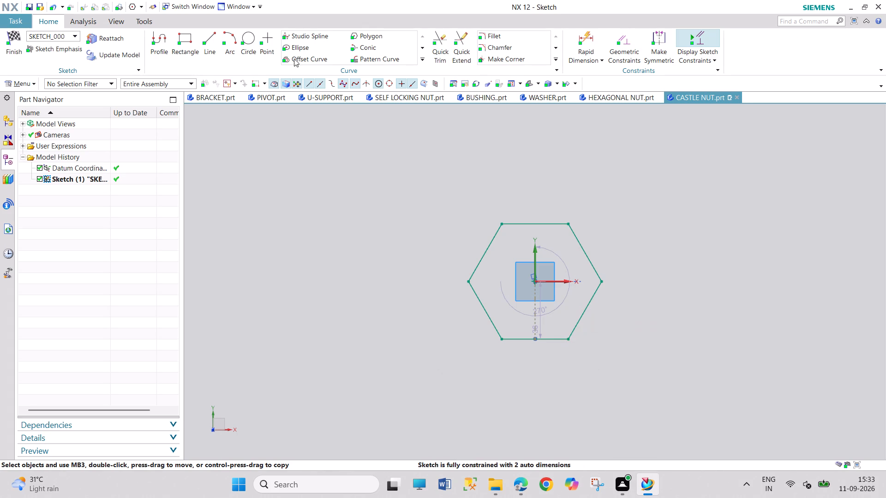
Dimension the hexagon's across-flats distance between its two horizontal sides as 104 mm and finish the sketch.
click(587, 36)
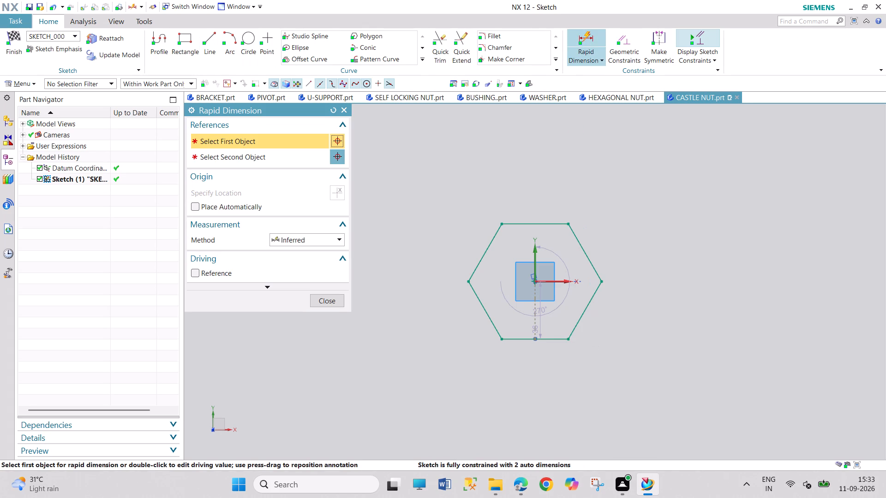
click(556, 341)
click(557, 221)
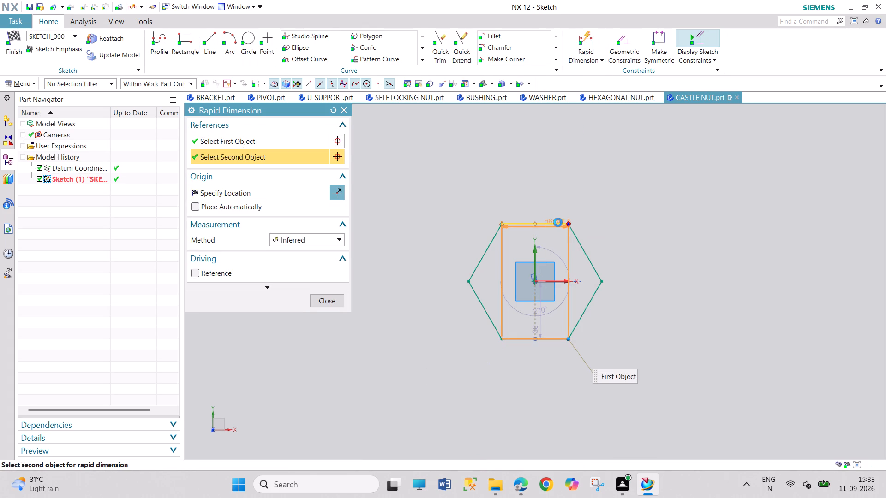
click(731, 294)
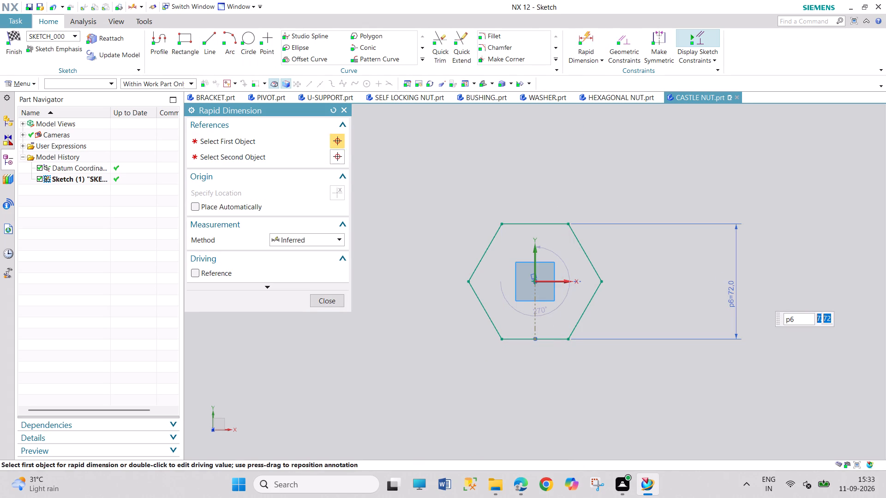
text(104)
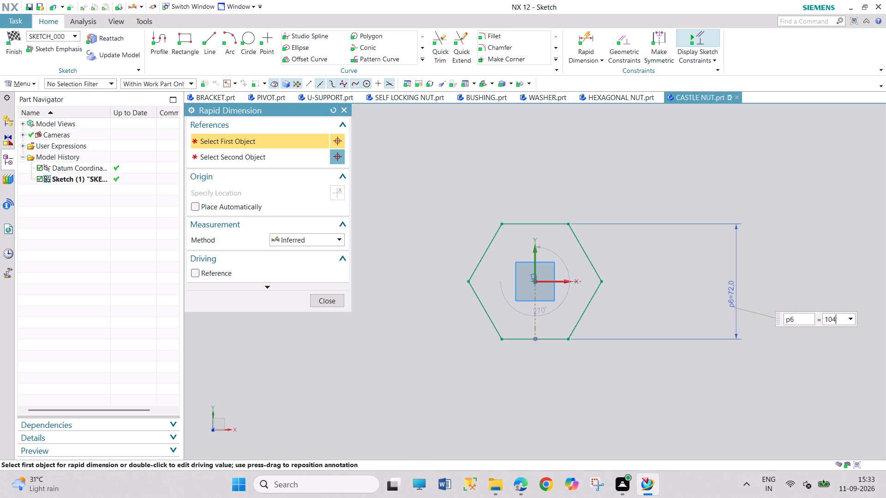
key(Return)
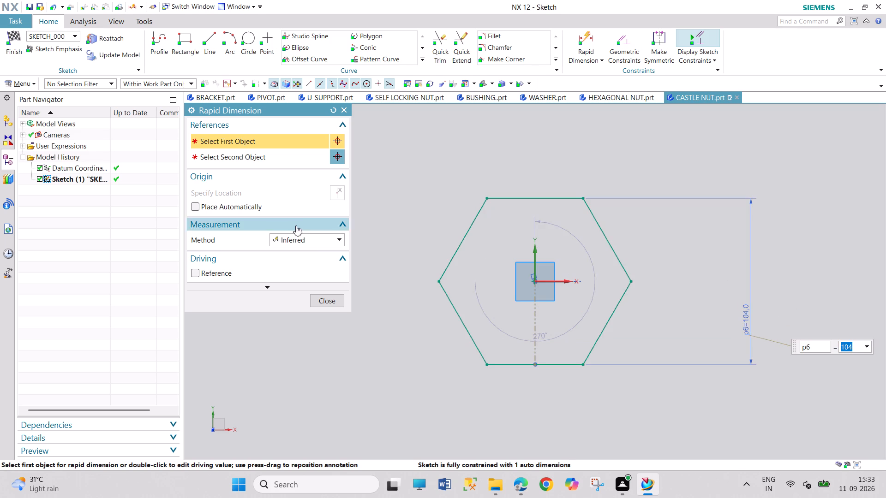
click(348, 111)
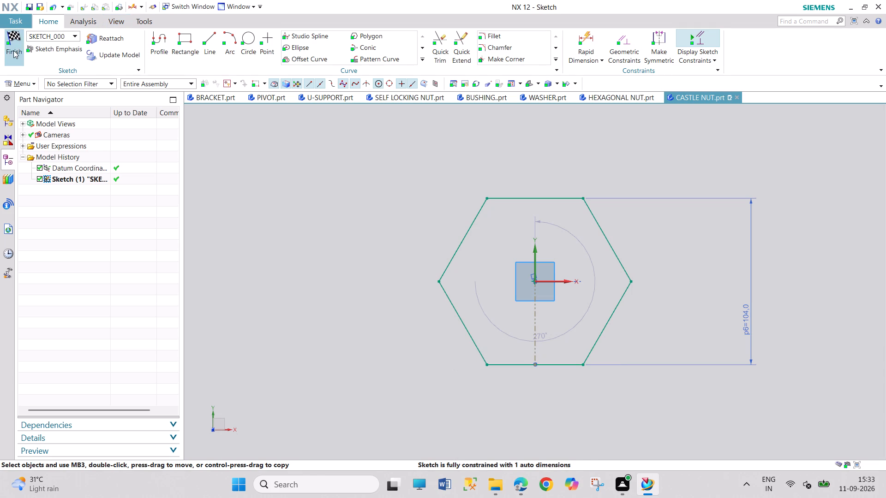
click(13, 50)
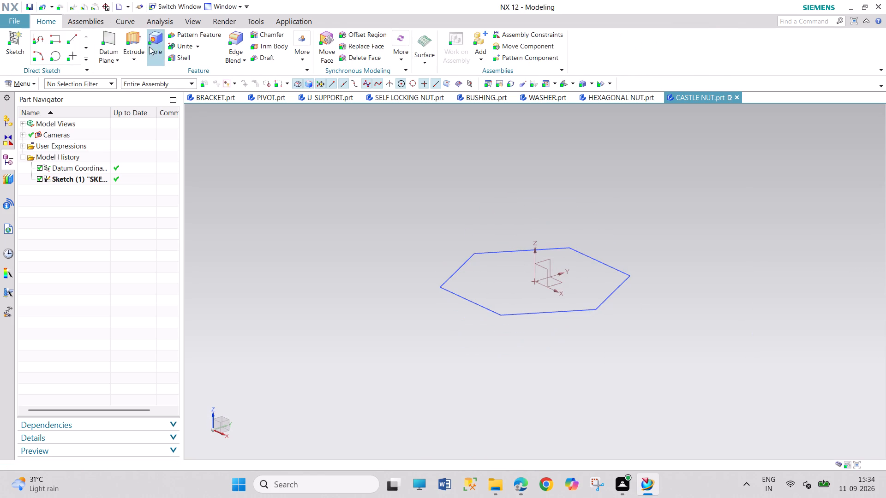
Extrude the hexagon sketch from 0 to 60 mm into a solid.
click(136, 36)
click(540, 312)
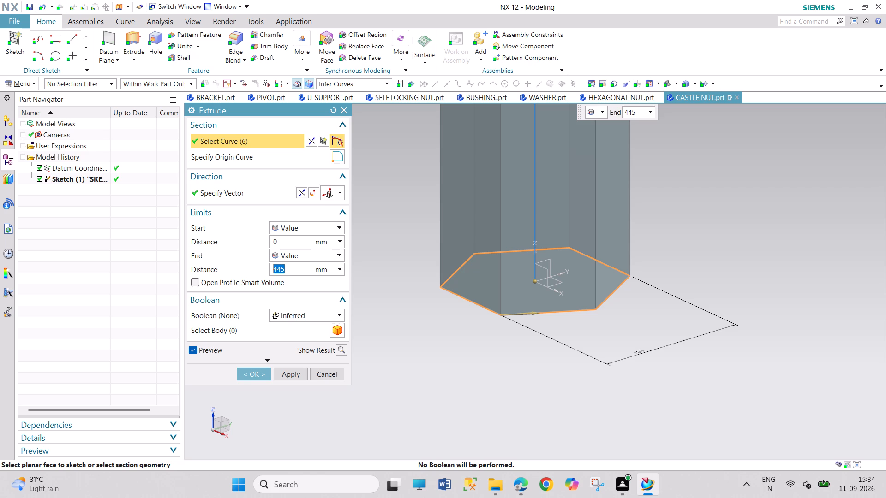
text(60)
key(Return)
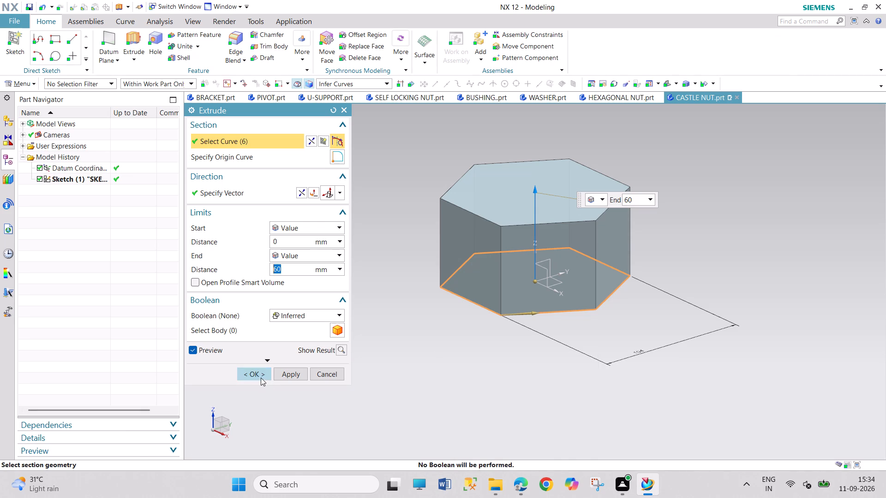
click(261, 378)
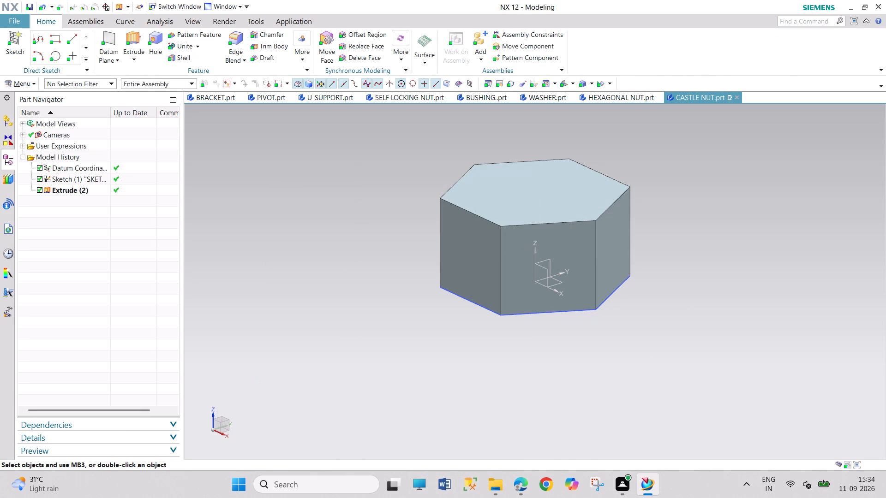
On the datum XZ plane, sketch a closed triangle about 18.5 mm wide at the hexagonal body's top outer corner and finish the sketch.
click(25, 85)
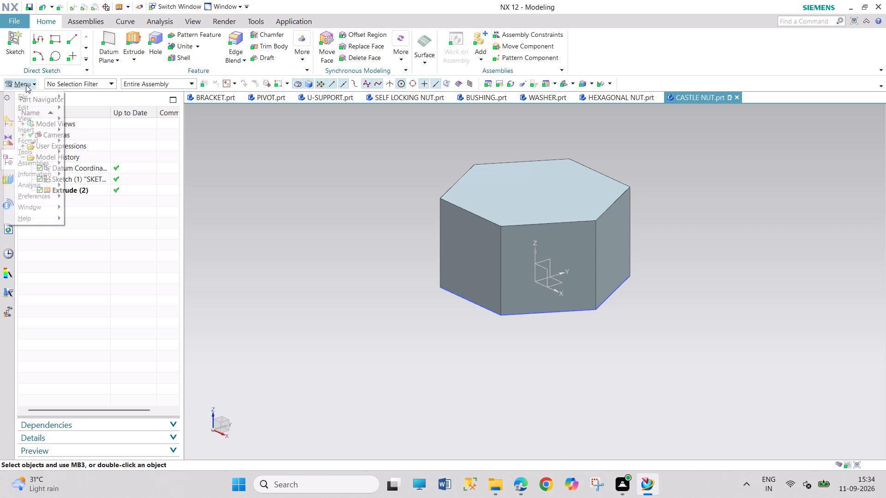
click(37, 132)
click(92, 145)
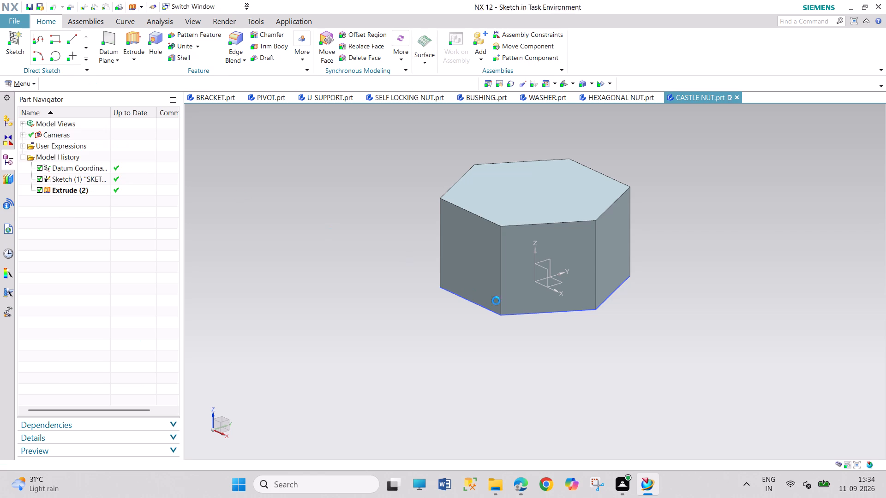
click(549, 274)
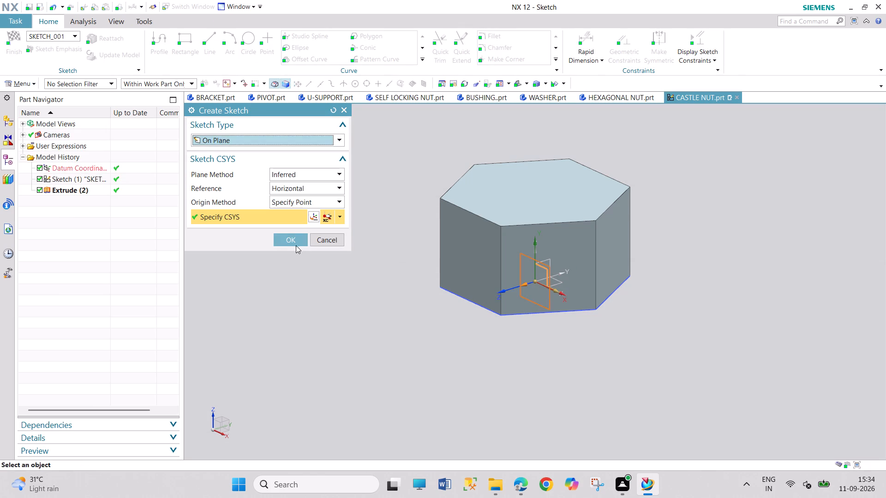
click(294, 243)
scroll(629, 181, up, 2)
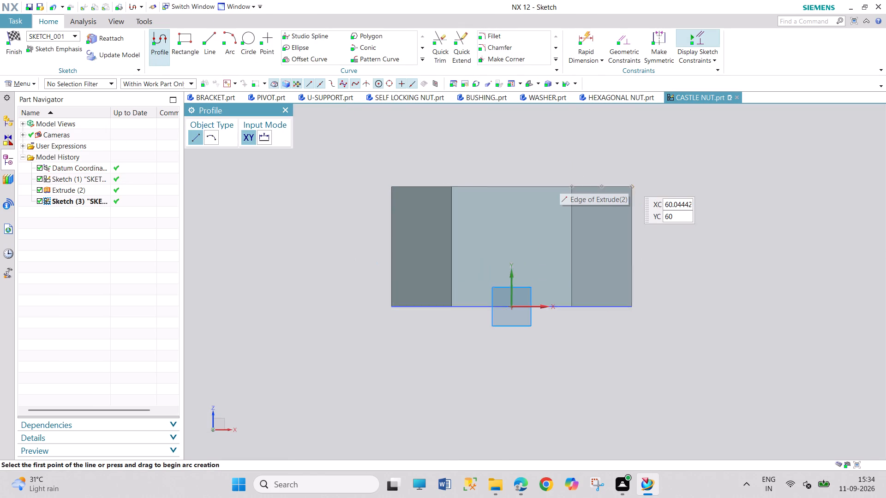
click(634, 189)
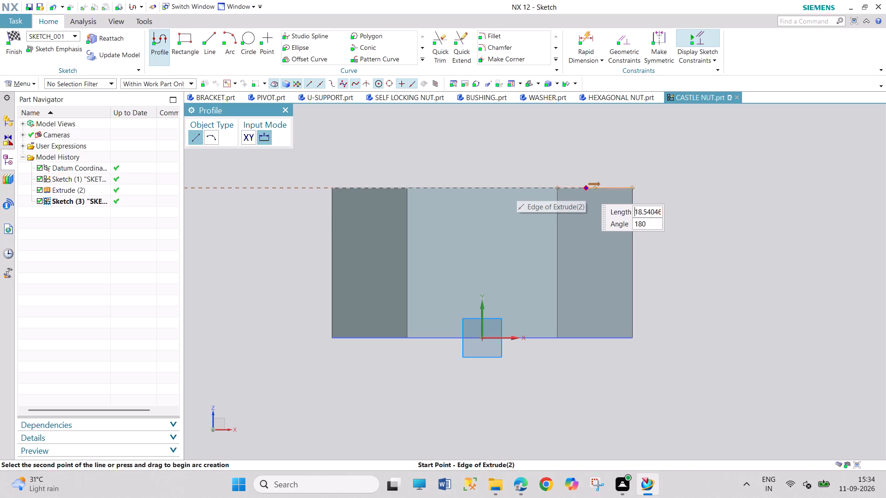
click(586, 189)
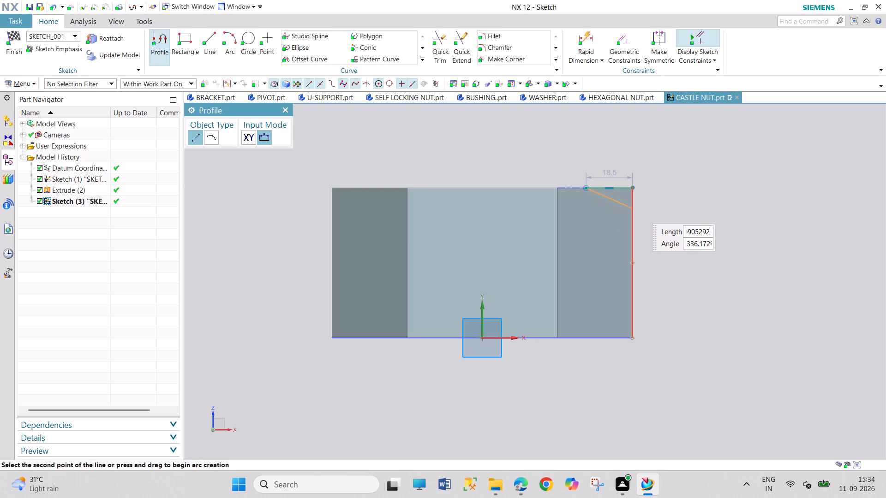
click(634, 207)
click(633, 188)
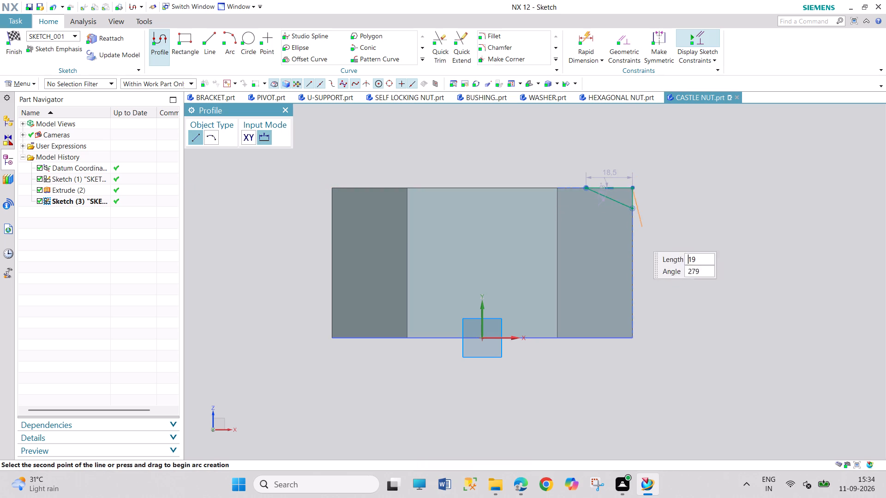
click(284, 111)
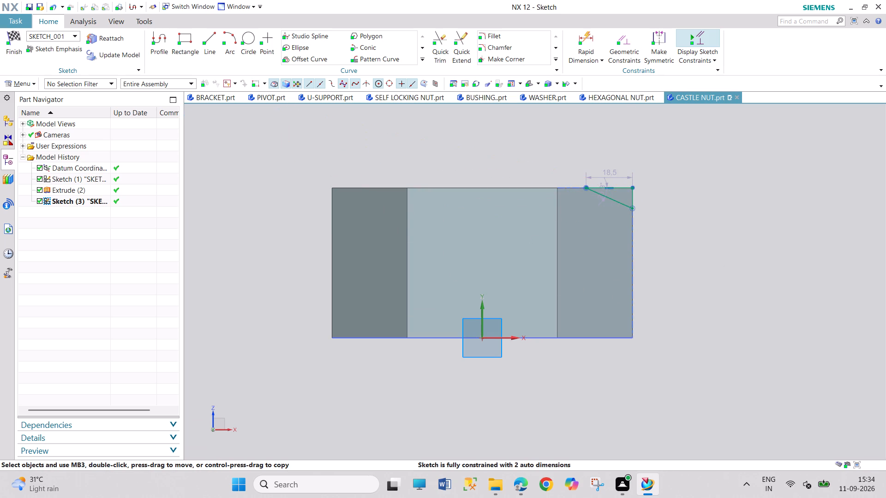
click(11, 36)
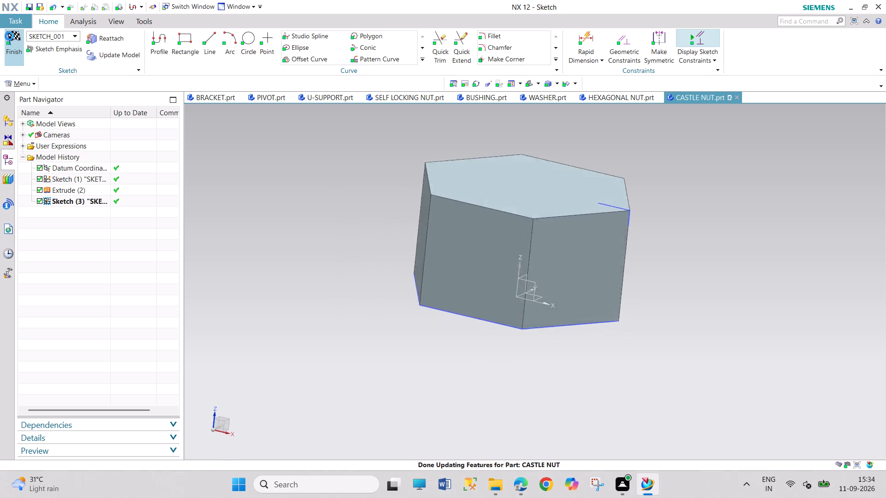
Revolve the corner triangle 360° about the Z axis through the origin, subtracting it from the hexagonal body.
click(135, 56)
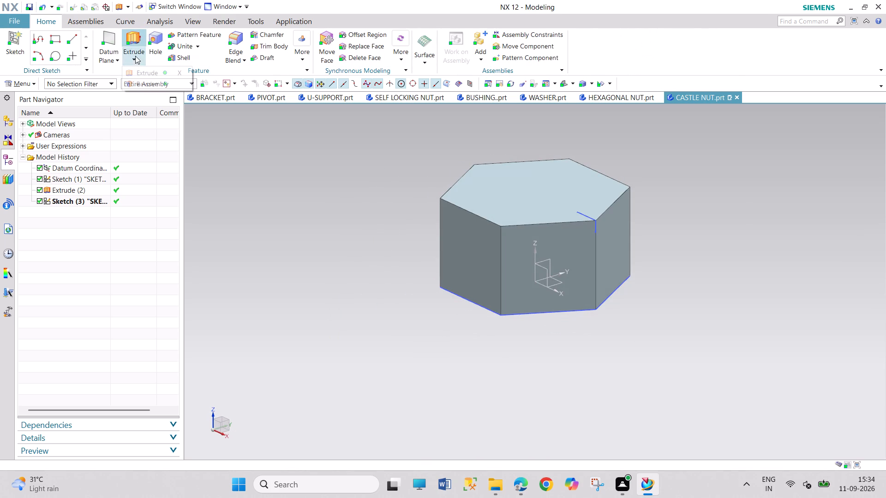
click(143, 80)
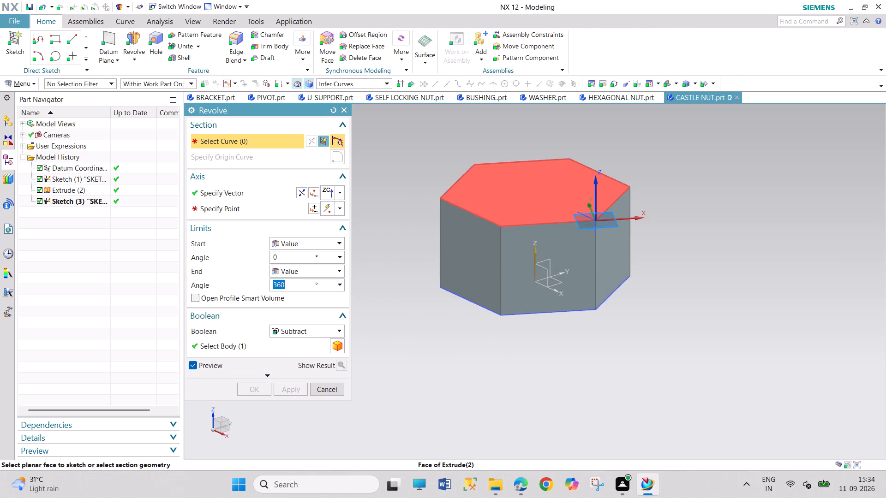
click(589, 219)
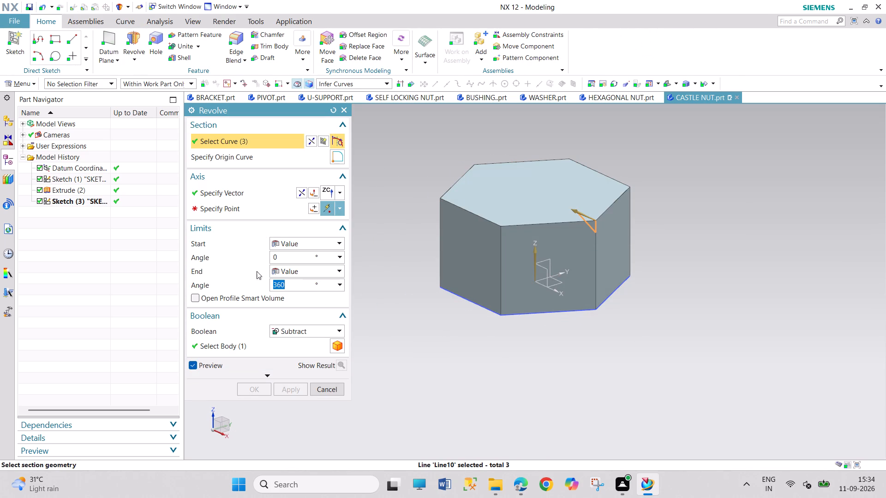
click(237, 210)
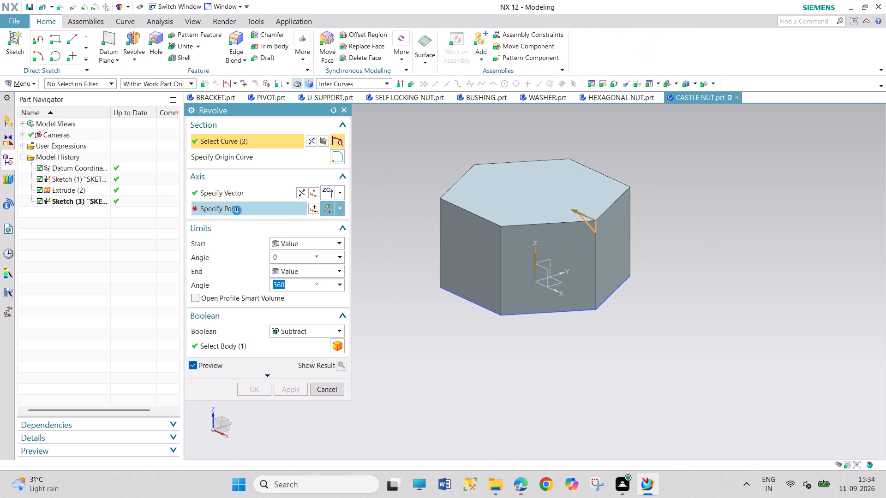
click(536, 281)
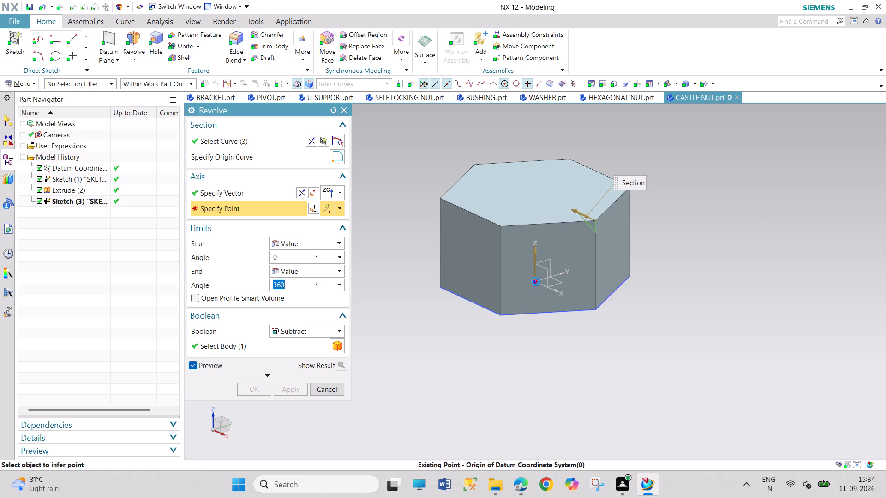
click(261, 387)
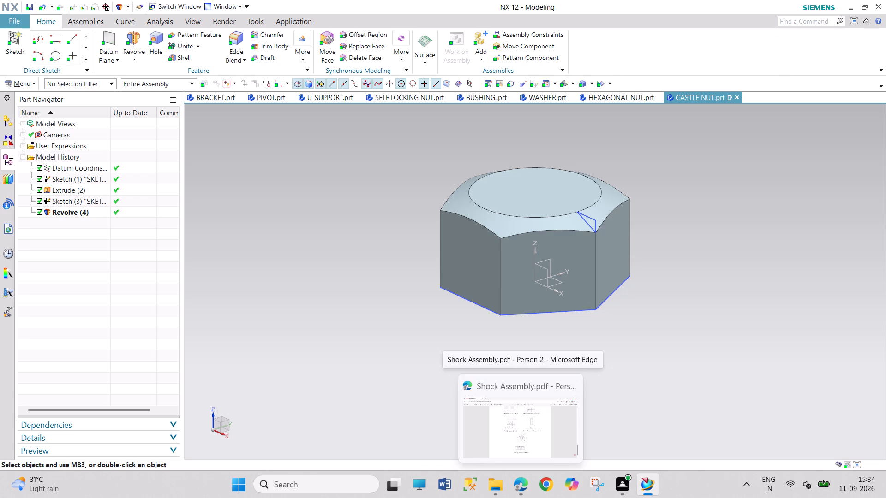
On the hexagonal body's top circular face, sketch an upright rectangle about 18 mm wide crossing the hexagon's upper side.
click(16, 83)
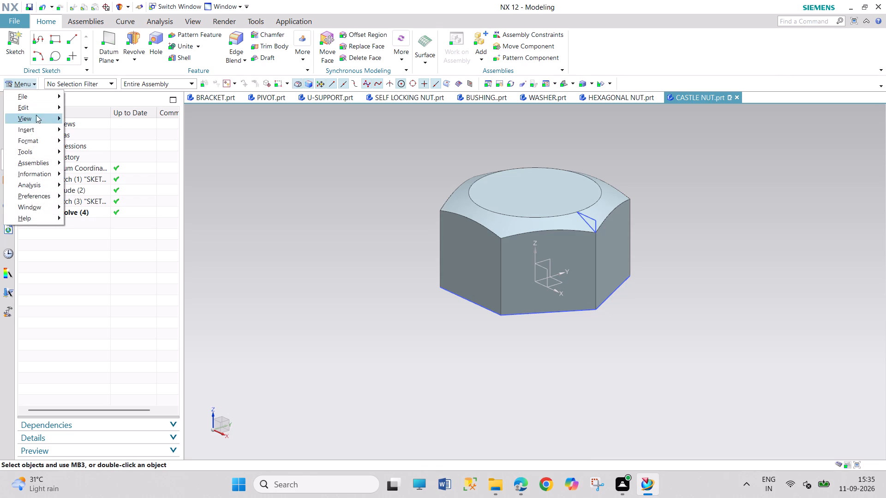
click(42, 128)
click(87, 138)
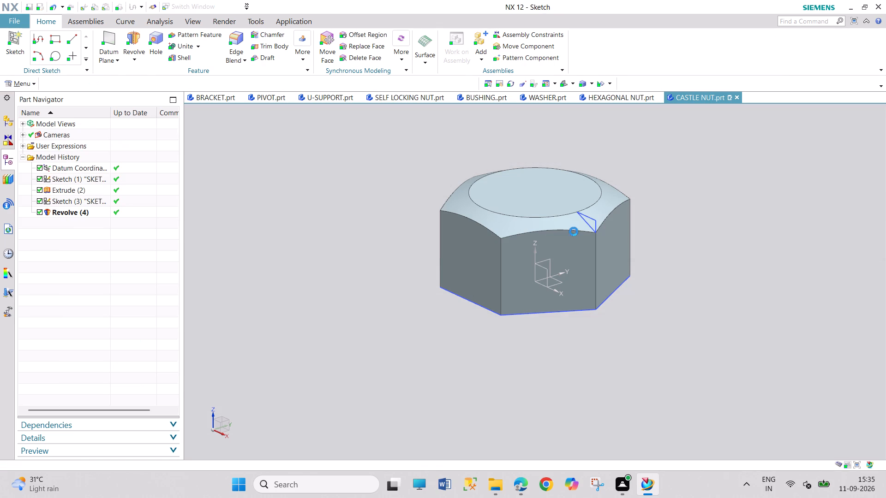
click(539, 207)
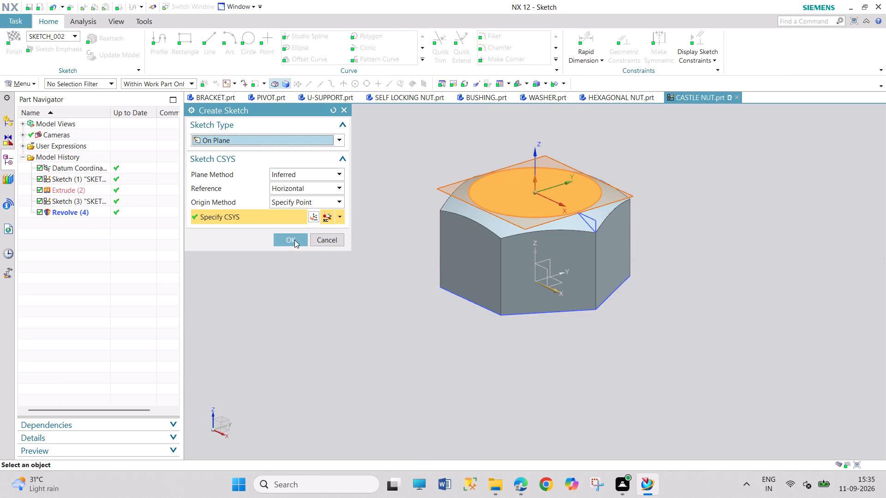
click(294, 240)
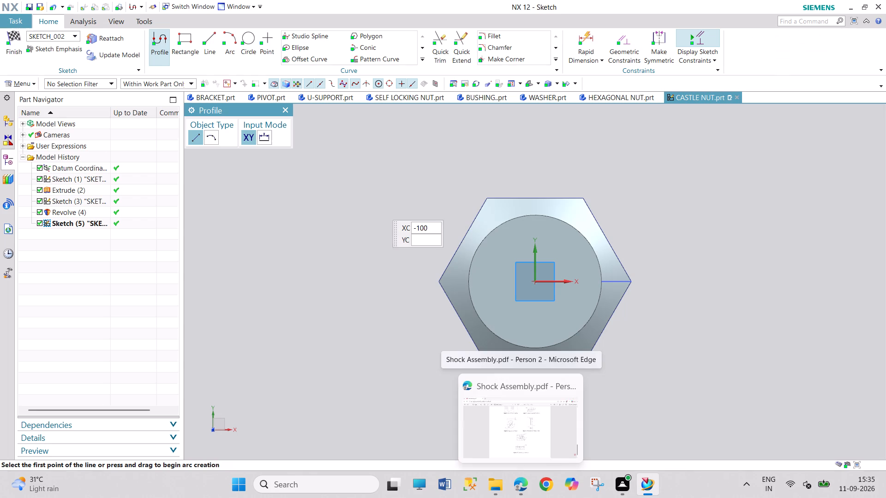
click(173, 49)
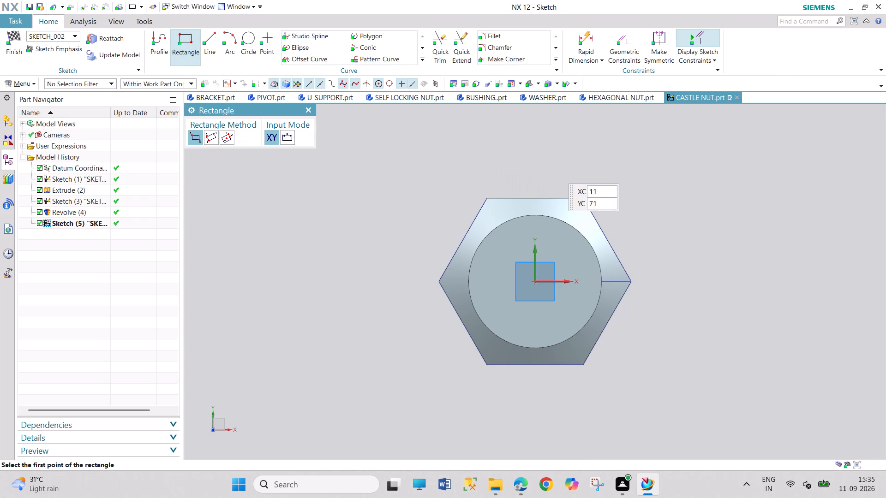
click(521, 173)
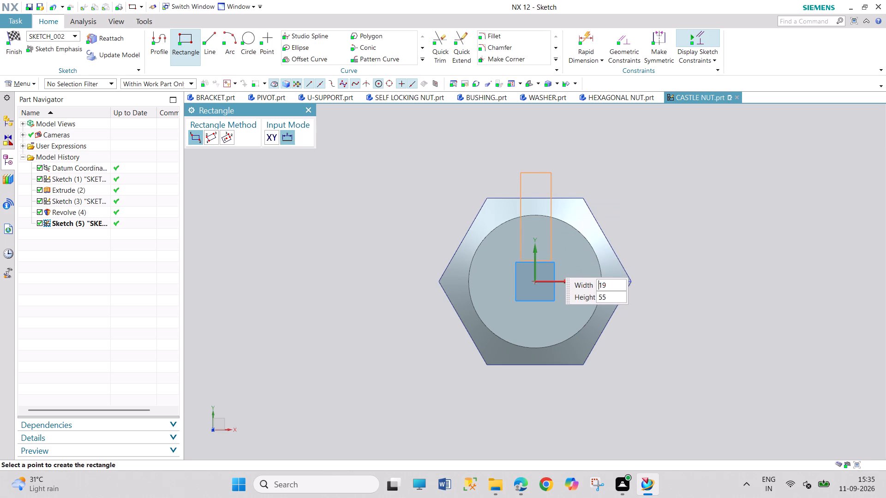
click(550, 263)
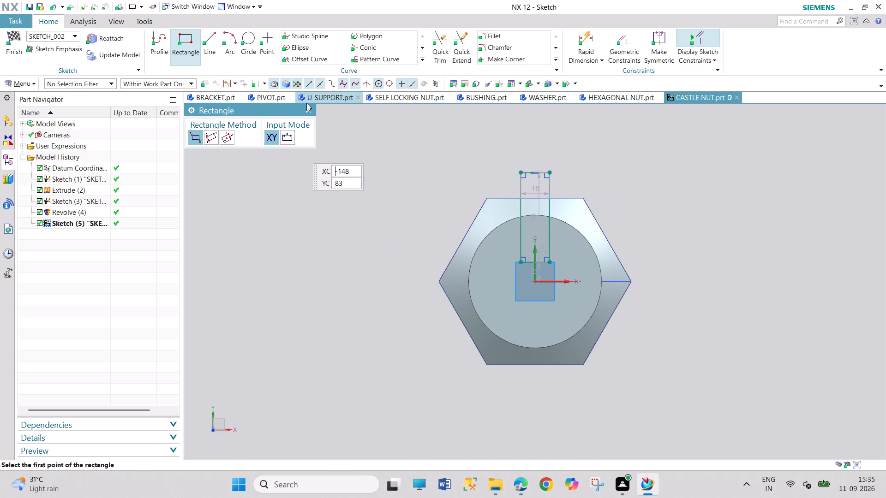
drag(308, 110, 316, 113)
drag(530, 195, 536, 168)
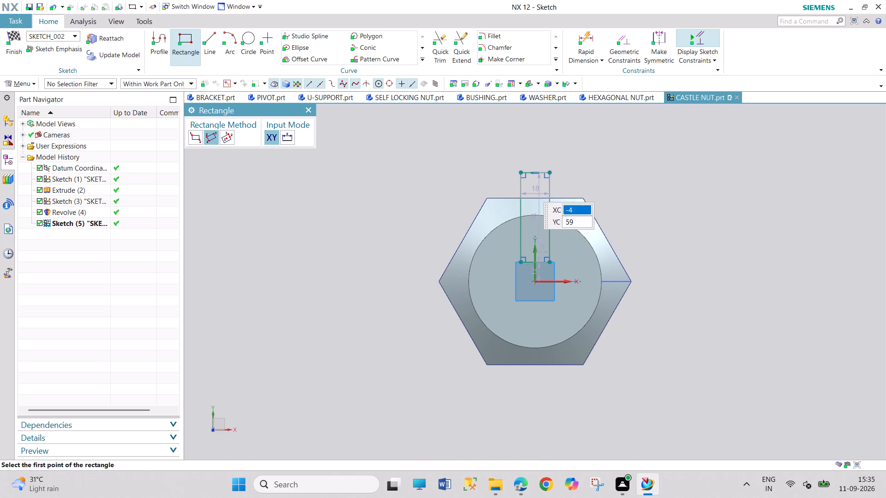
drag(528, 187, 545, 153)
drag(533, 190, 552, 140)
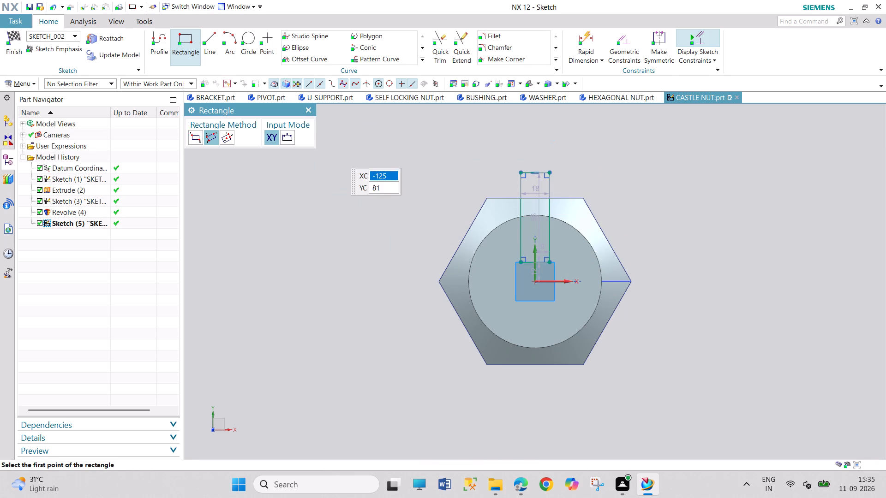
click(313, 109)
Set the slot rectangle's width to 10 mm.
drag(530, 193, 618, 158)
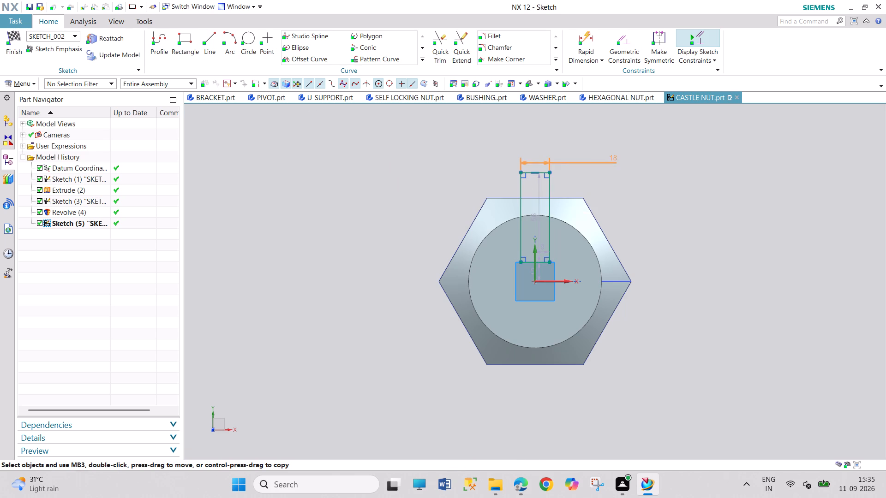
drag(618, 158, 619, 158)
double_click(617, 158)
text(10)
key(Return)
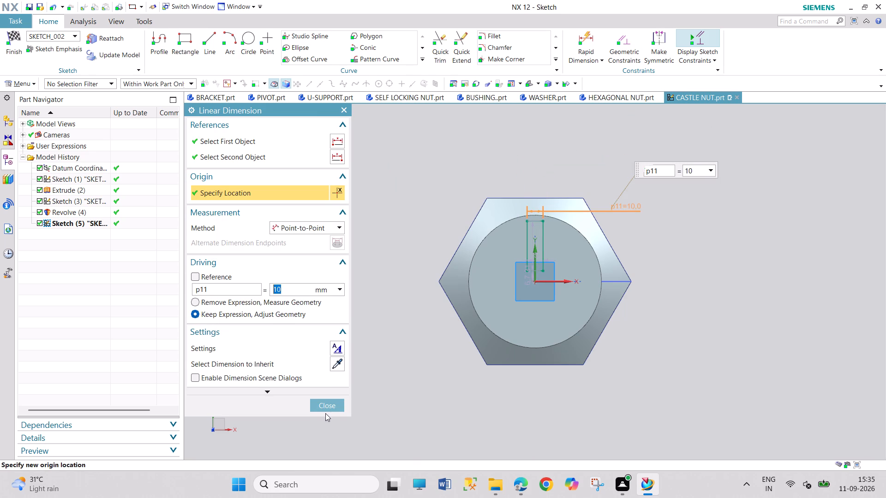
click(325, 413)
click(325, 408)
Stretch the rectangle upward well beyond the hexagon's upper side and set its right side 5 mm from the vertical axis.
drag(541, 220, 547, 186)
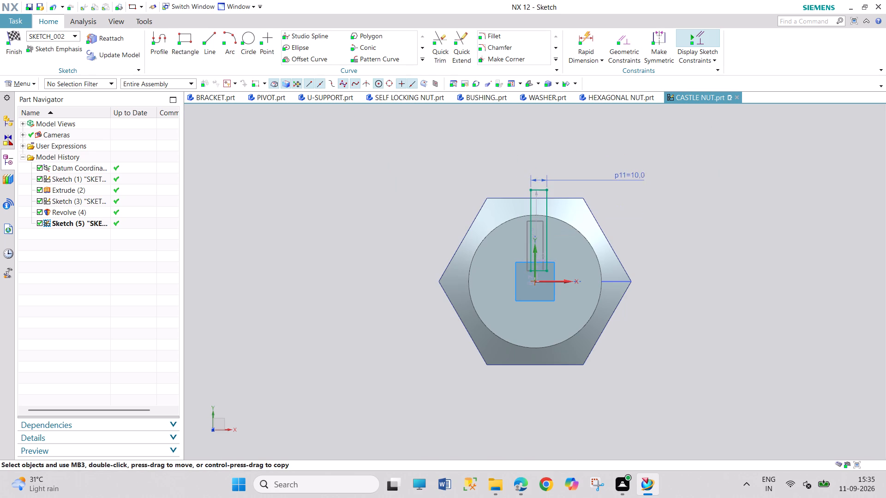
drag(547, 186, 544, 148)
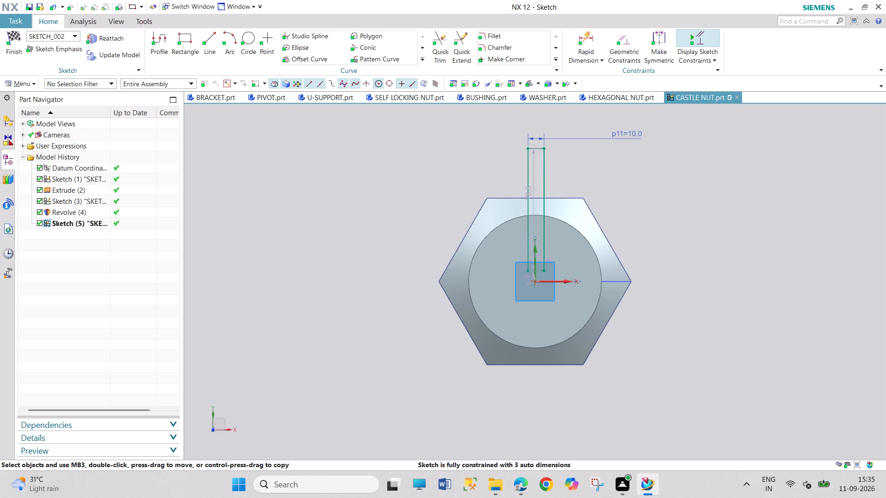
drag(540, 257, 669, 243)
double_click(666, 241)
key(5)
key(Return)
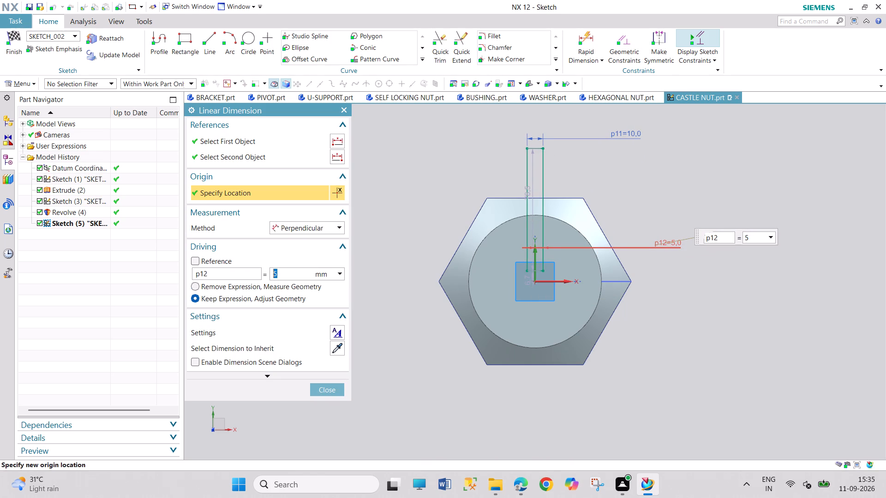
click(330, 395)
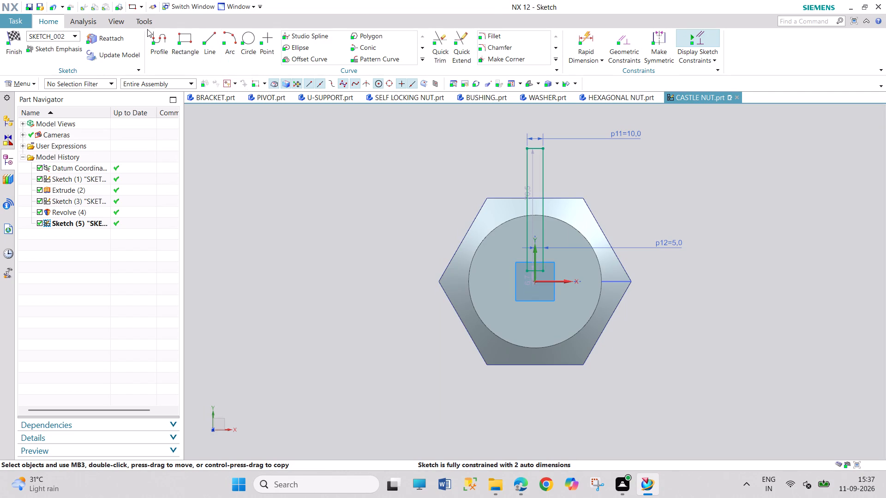
Project the hexagon outline and the top face's circular edge into the slot sketch.
click(419, 62)
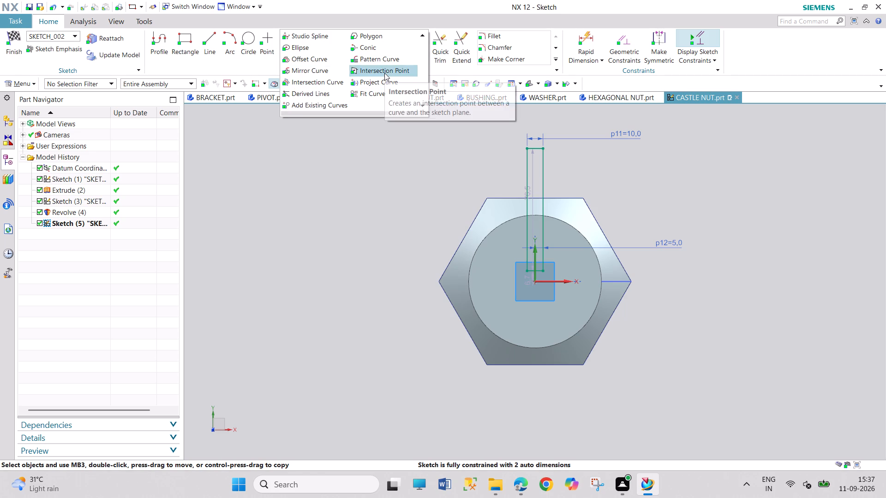
click(384, 81)
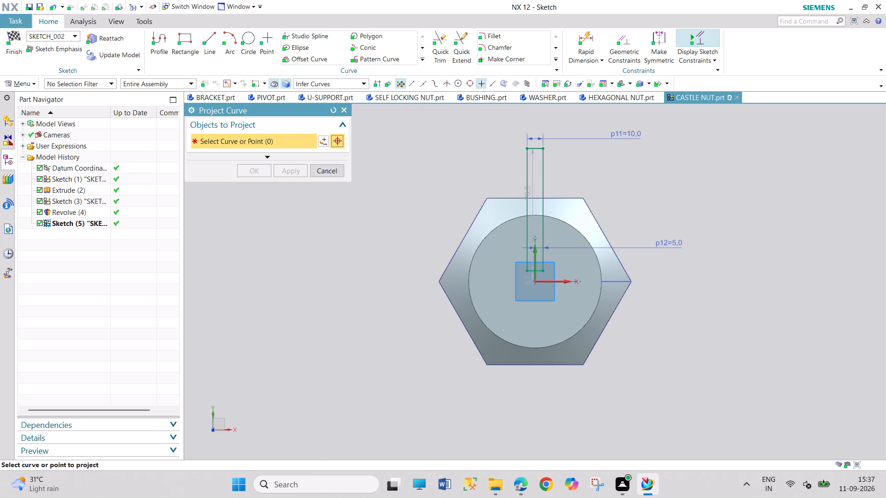
click(510, 197)
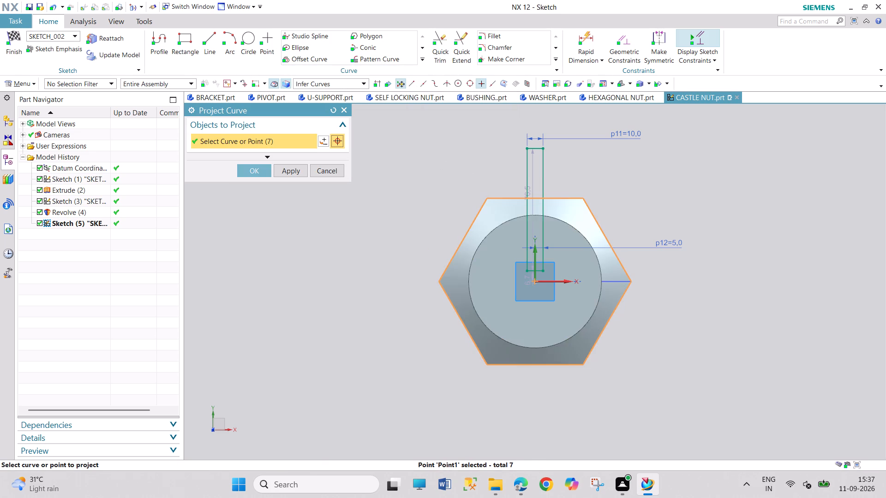
click(504, 223)
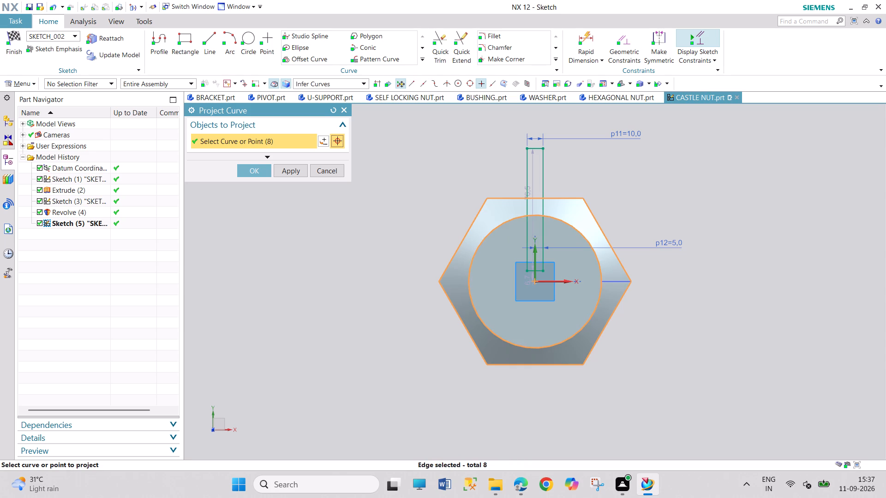
click(254, 177)
click(257, 172)
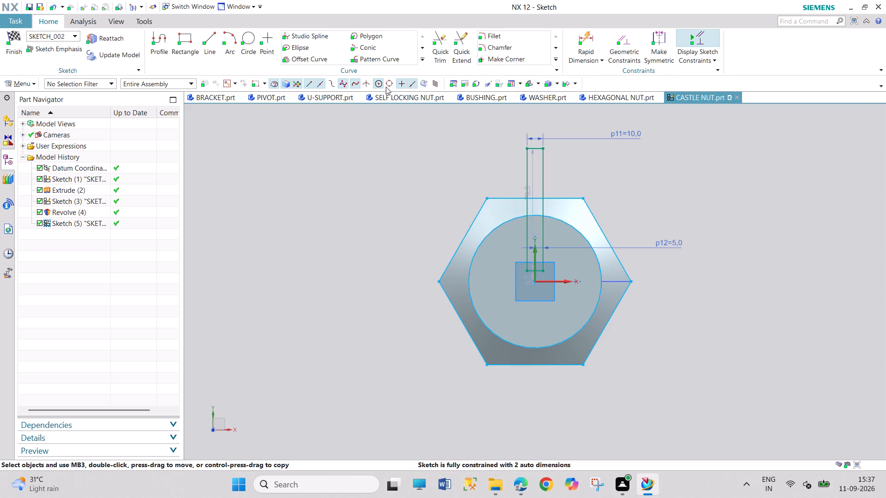
Trim the rectangle to leave only its two sides between the hexagon's upper side and the circle, and finish the sketch.
click(434, 43)
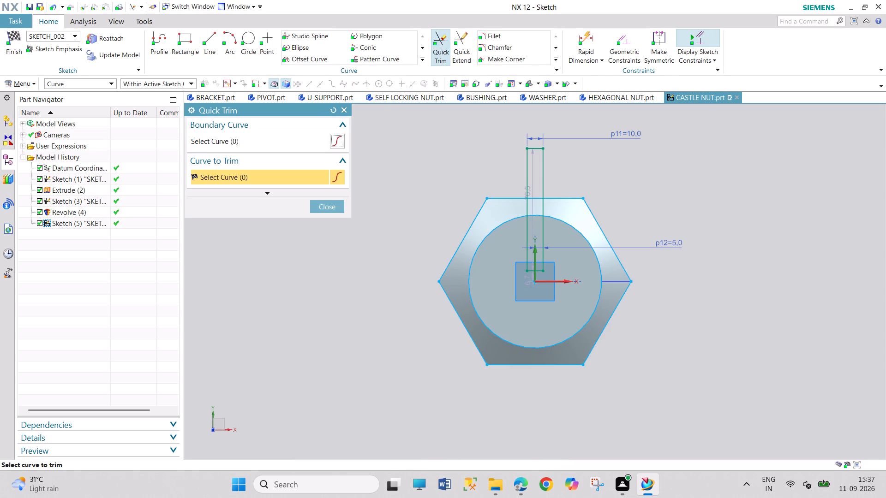
click(545, 172)
click(539, 150)
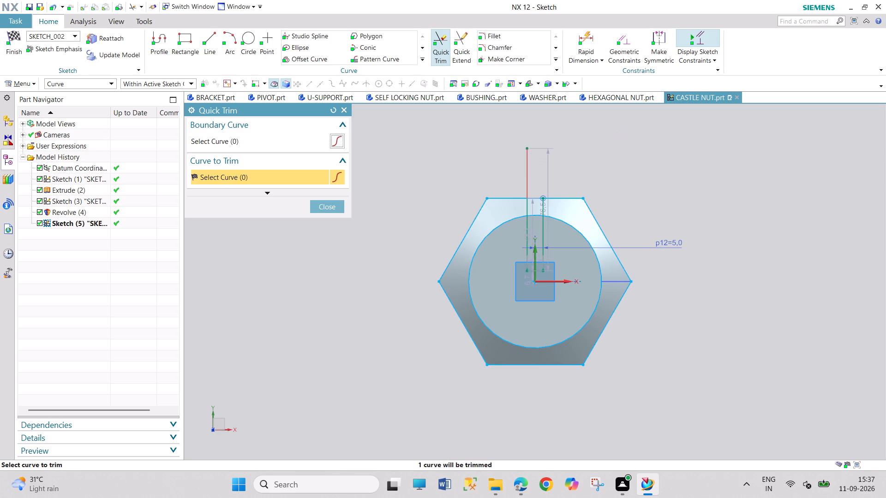
click(527, 168)
click(528, 271)
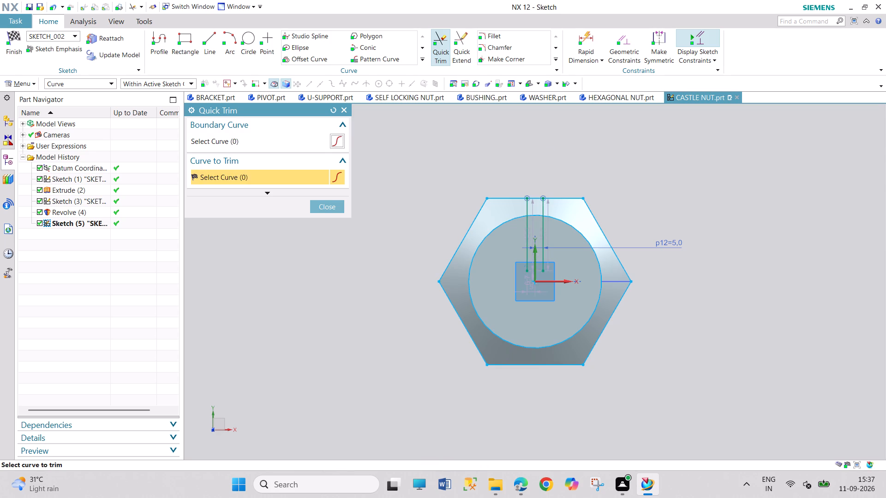
click(523, 262)
click(543, 251)
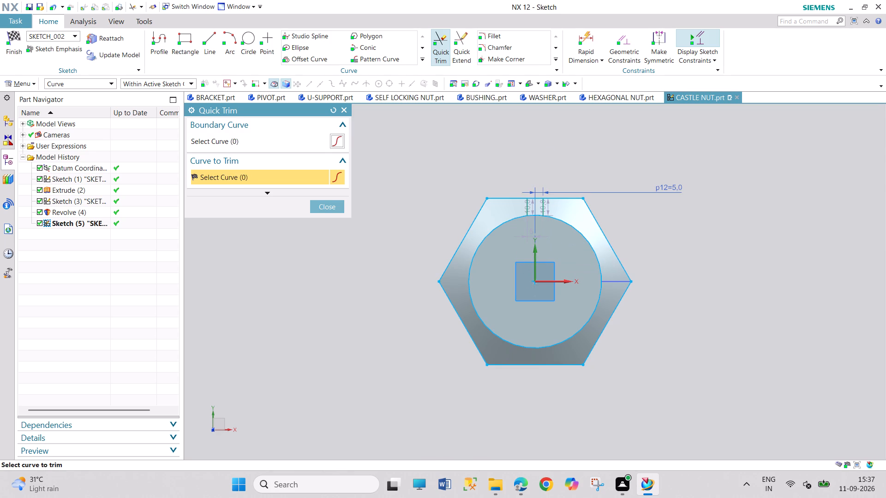
drag(322, 210, 327, 208)
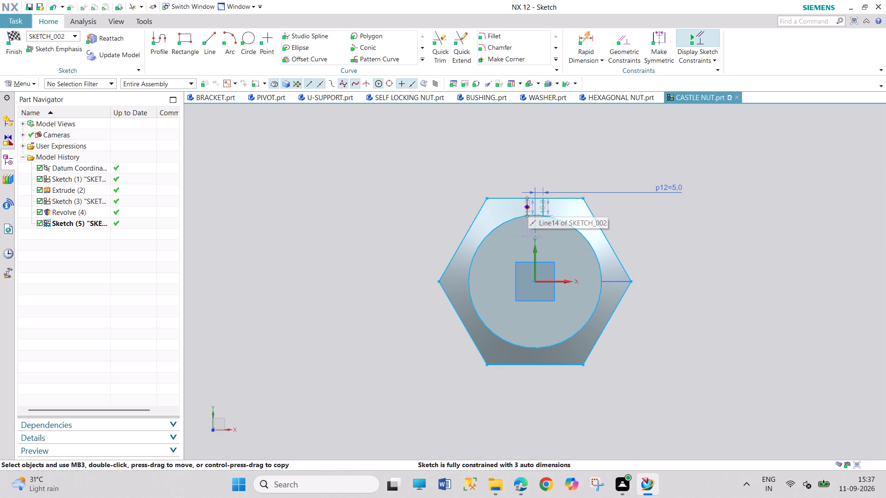
click(528, 205)
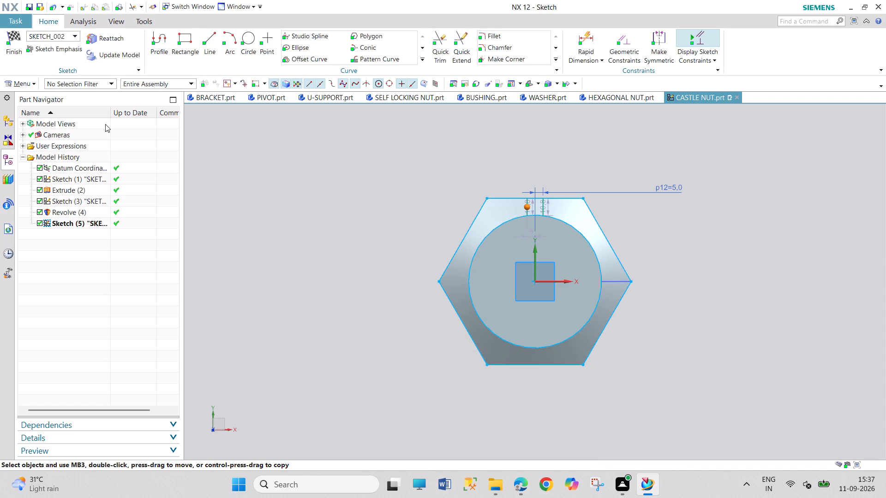
click(71, 202)
right_click(71, 202)
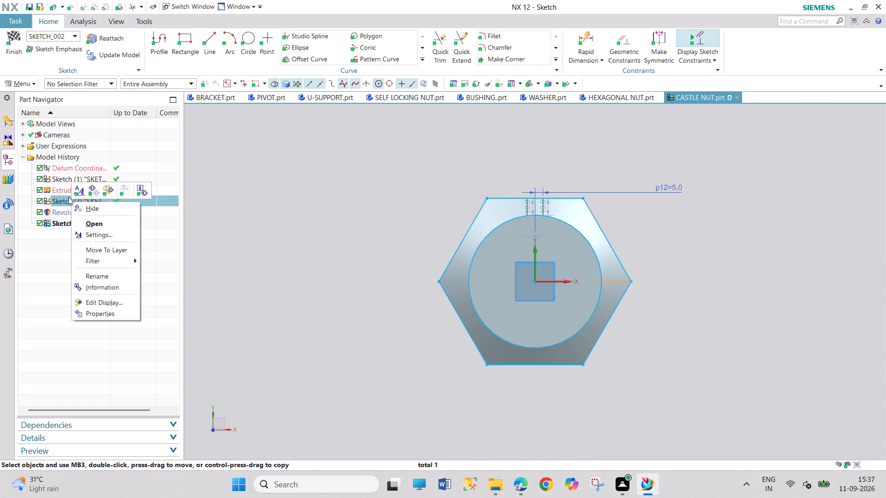
click(17, 43)
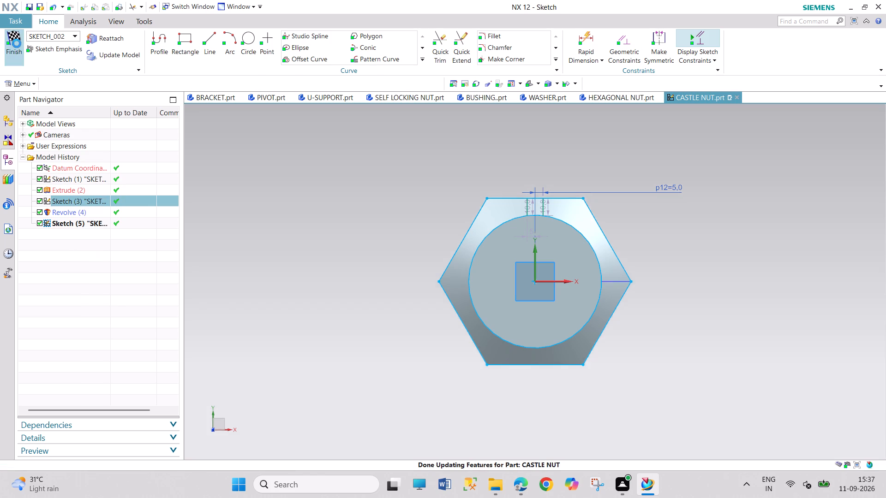
Edit the chamfer triangle sketch: dimension the triangle's inner top corner horizontally from the sketch origin at 25 mm, and finish the sketch.
right_click(79, 201)
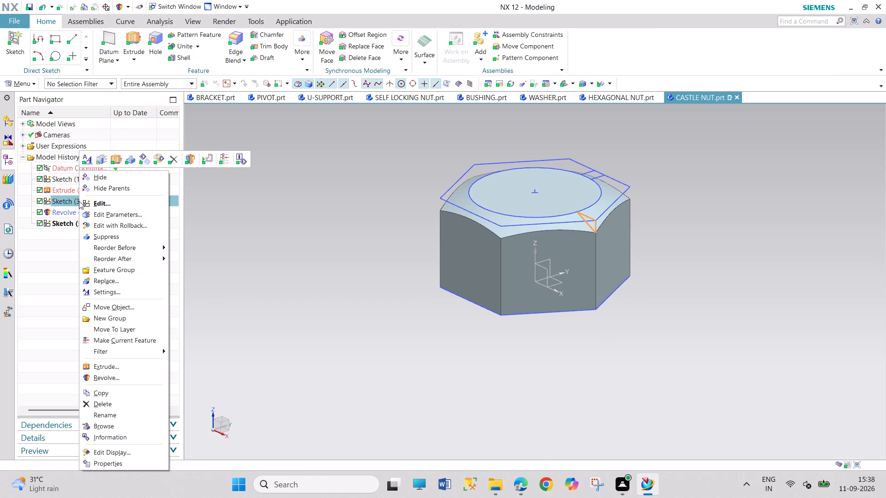
click(118, 228)
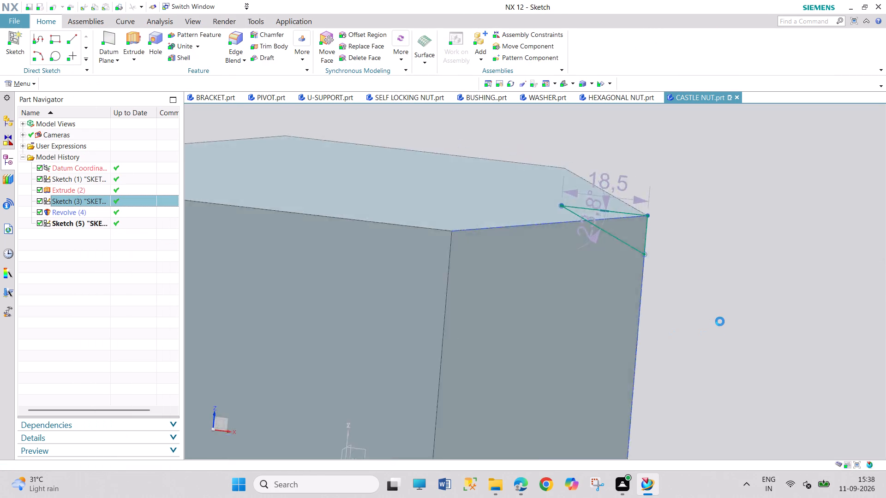
scroll(713, 302, down, 7)
scroll(762, 364, down, 2)
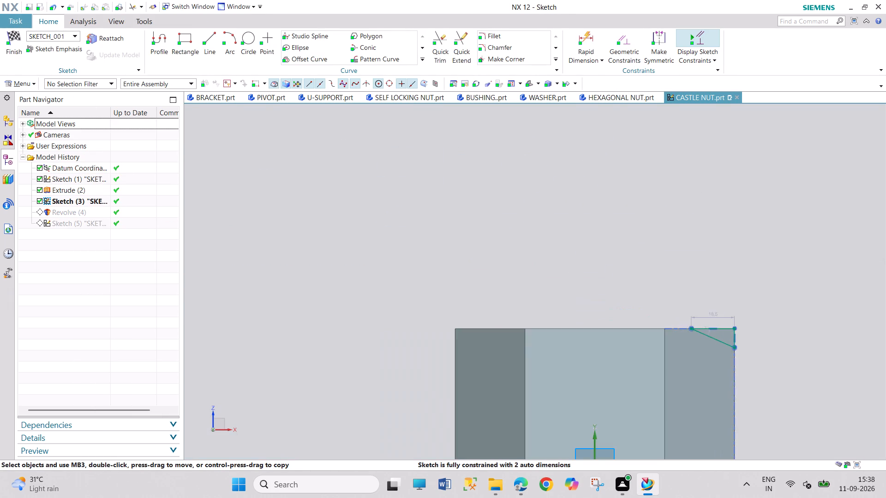
scroll(763, 366, down, 4)
scroll(802, 433, up, 3)
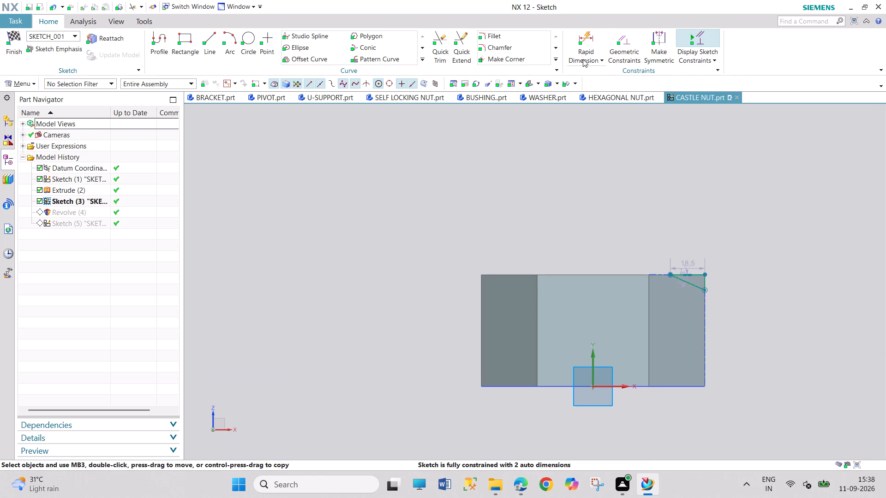
click(587, 34)
click(592, 387)
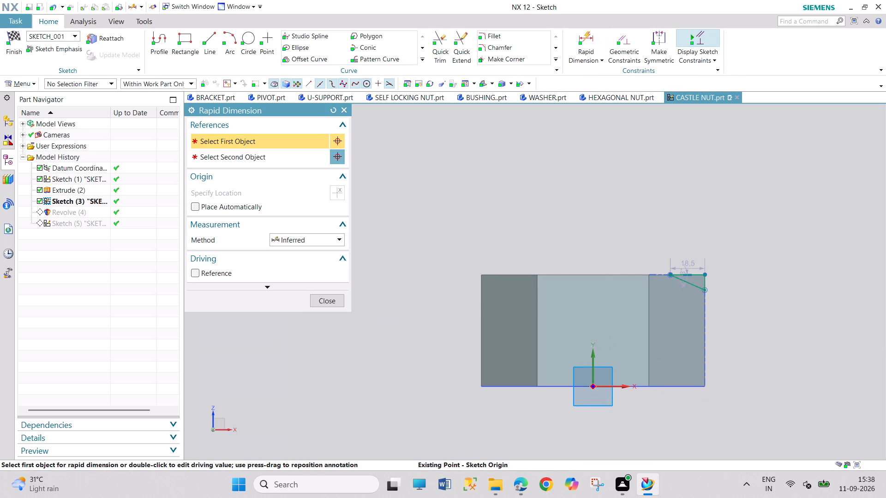
click(670, 276)
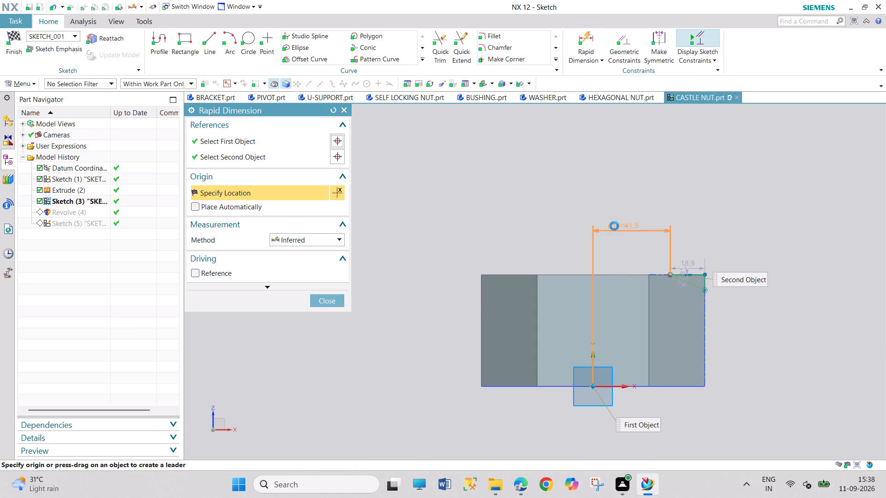
click(624, 222)
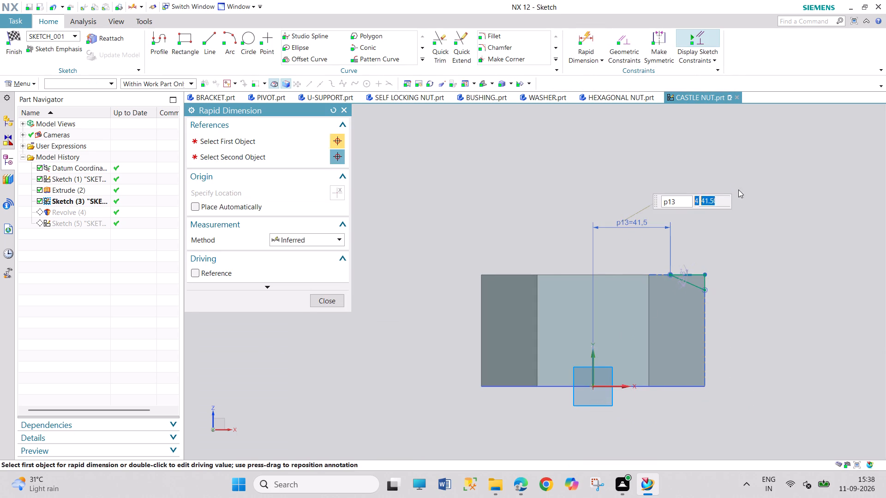
text(25)
key(Return)
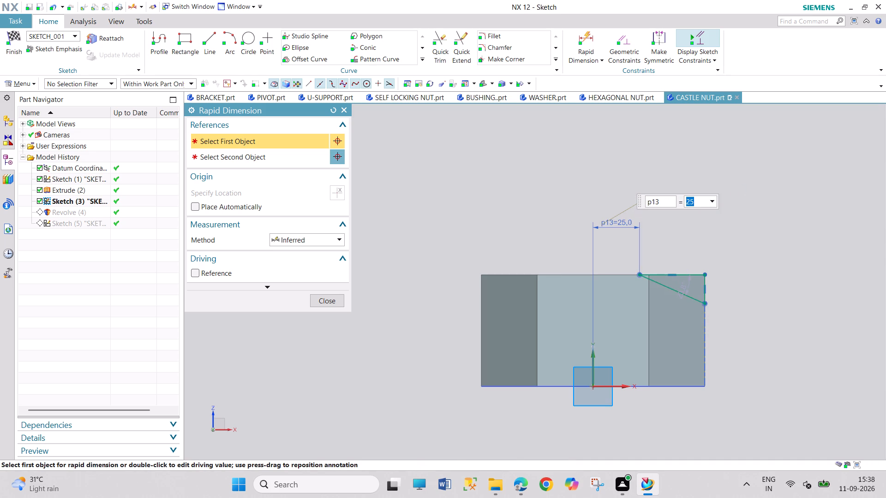
click(328, 296)
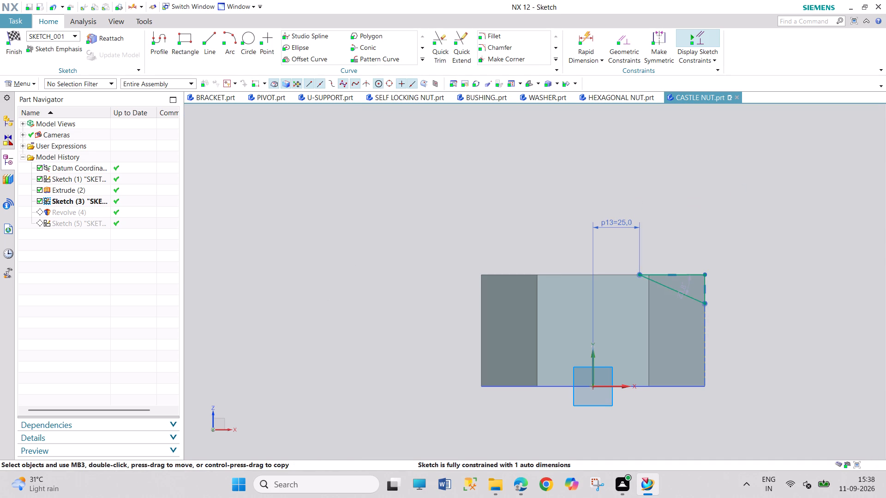
click(20, 46)
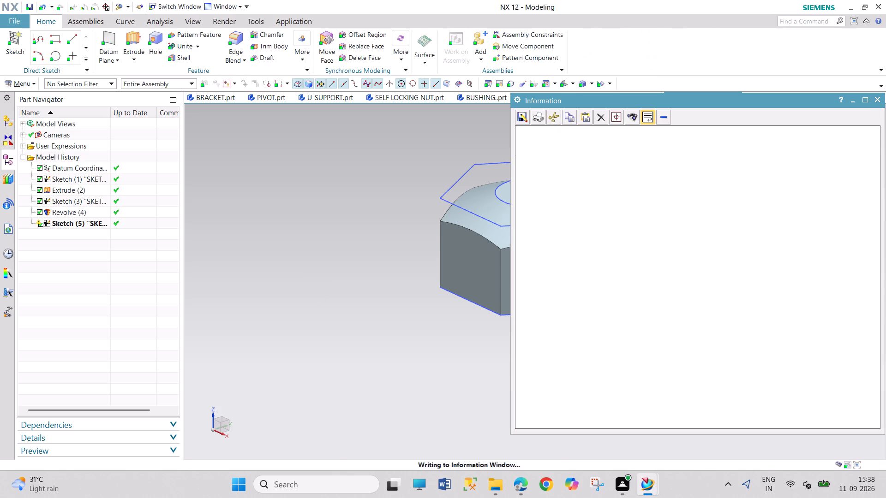
click(875, 100)
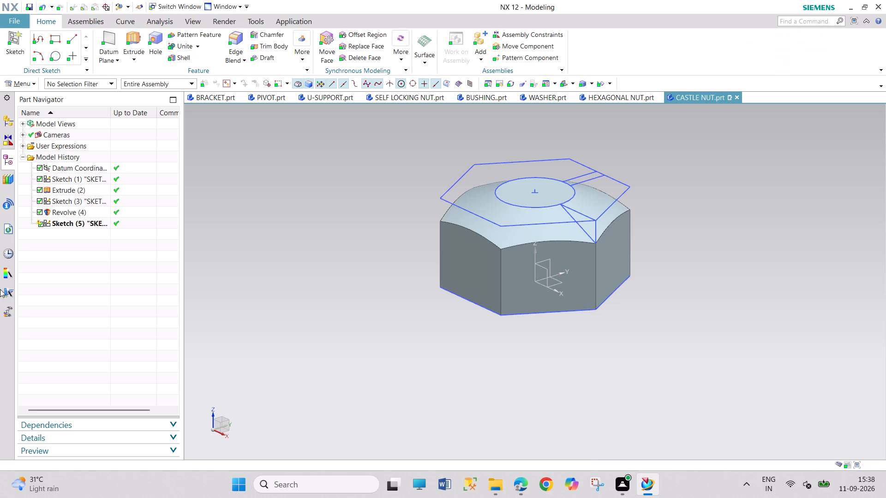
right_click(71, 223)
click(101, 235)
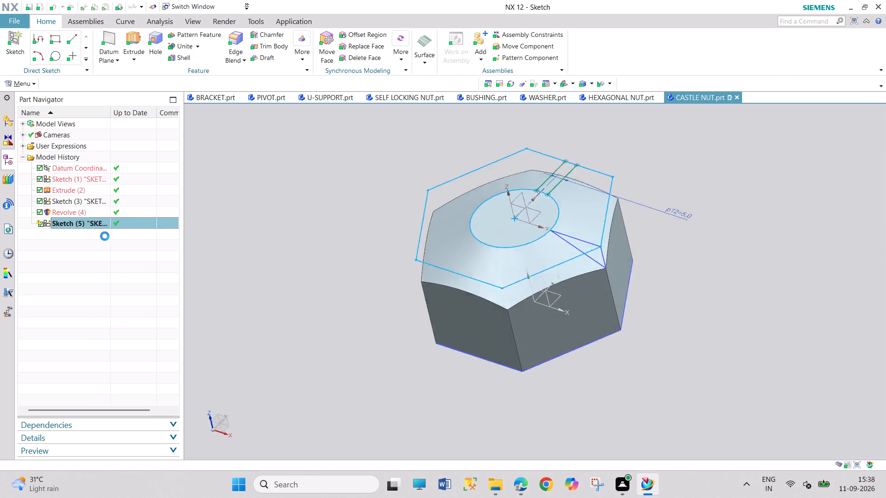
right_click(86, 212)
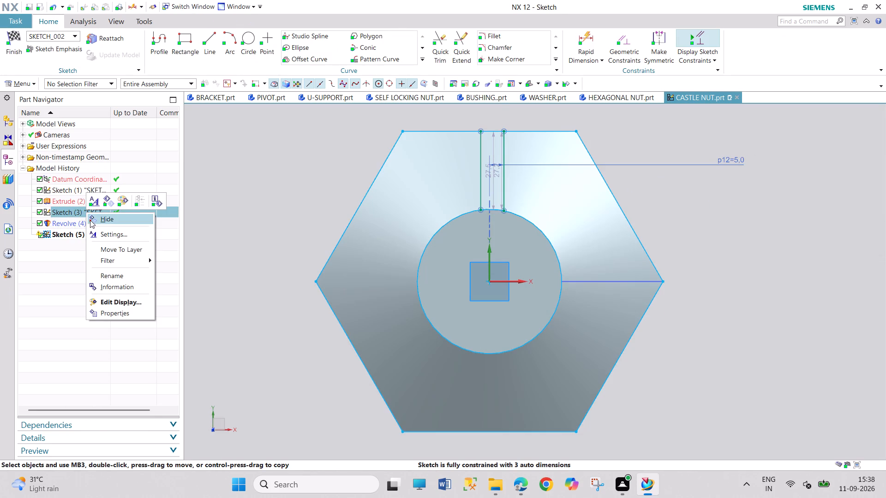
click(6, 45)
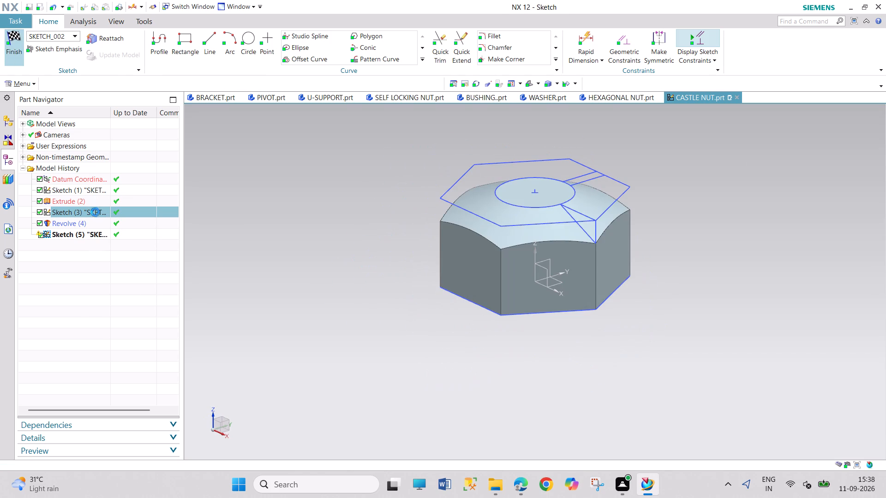
Reopen the chamfer triangle sketch, set the inner top corner's horizontal distance from the origin to 35 mm, and finish the sketch.
right_click(97, 212)
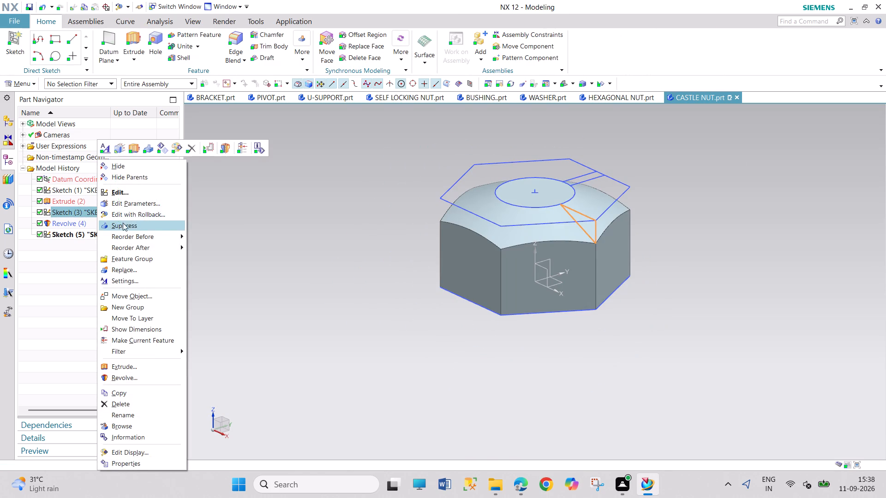
click(126, 219)
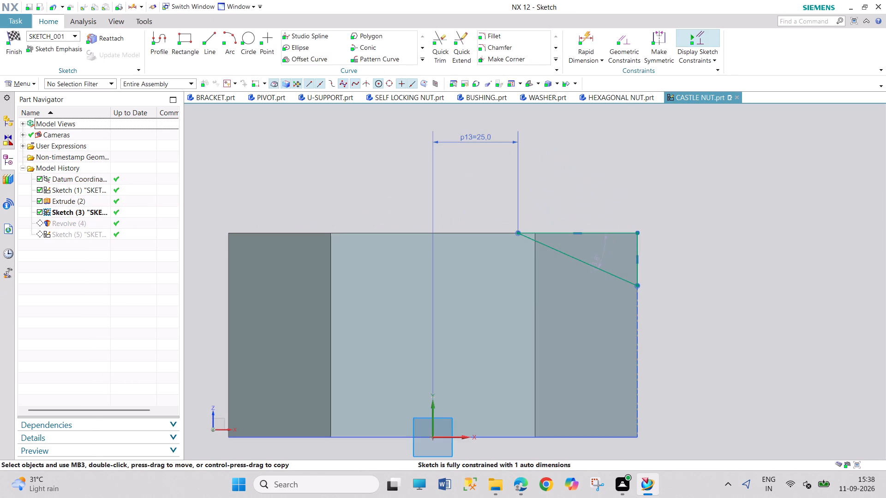
double_click(479, 134)
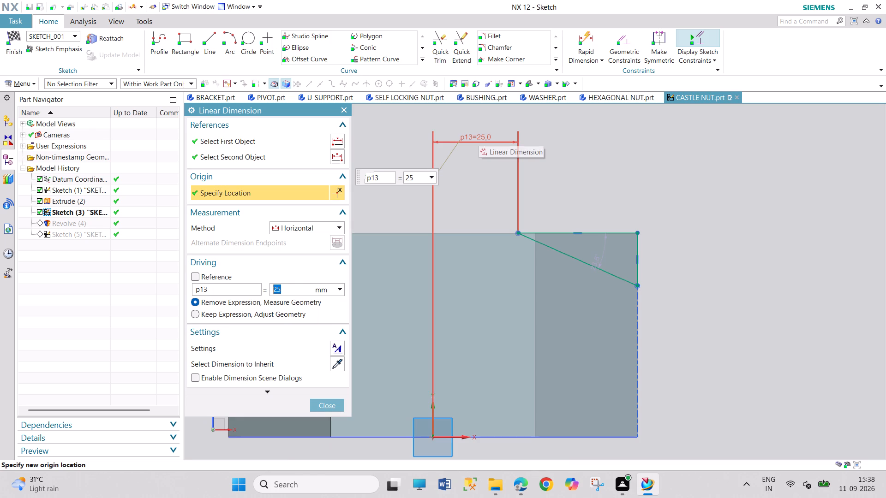
text(35)
key(Return)
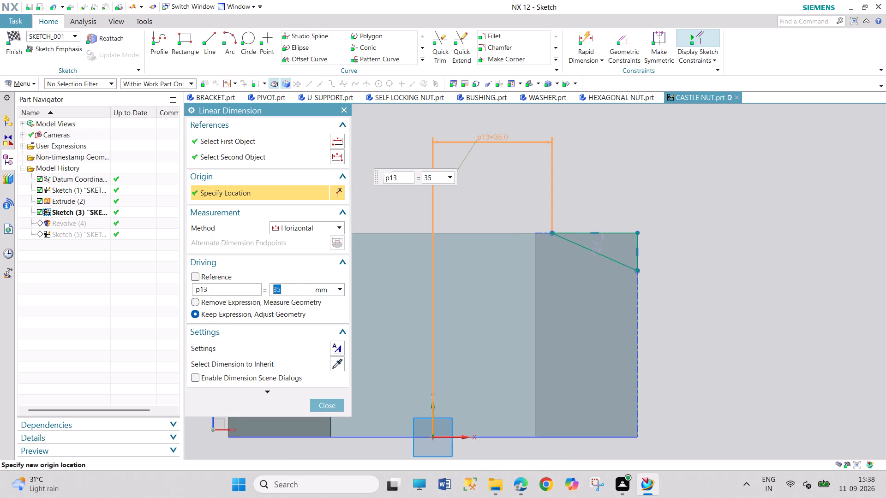
click(318, 405)
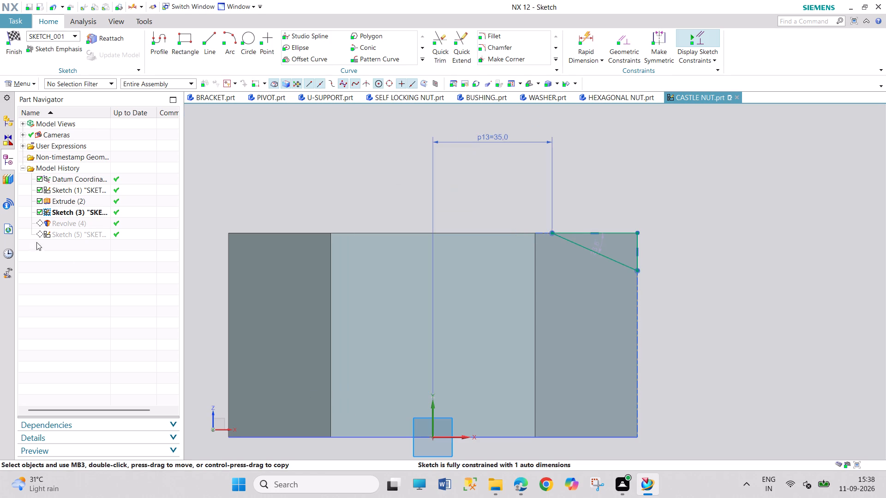
click(22, 40)
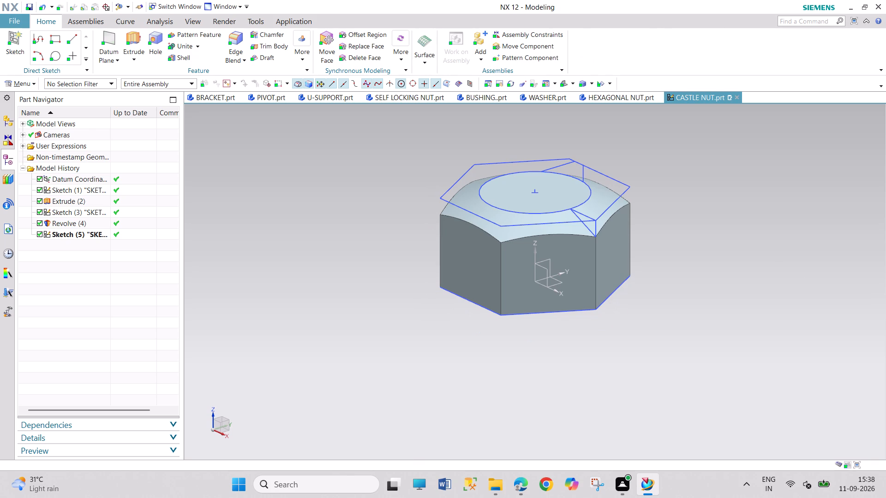
right_click(629, 184)
drag(382, 287, 389, 300)
Reopen the slot sketch and move the two side lines' endpoints so their upper ends sit close together around the vertical axis.
right_click(96, 237)
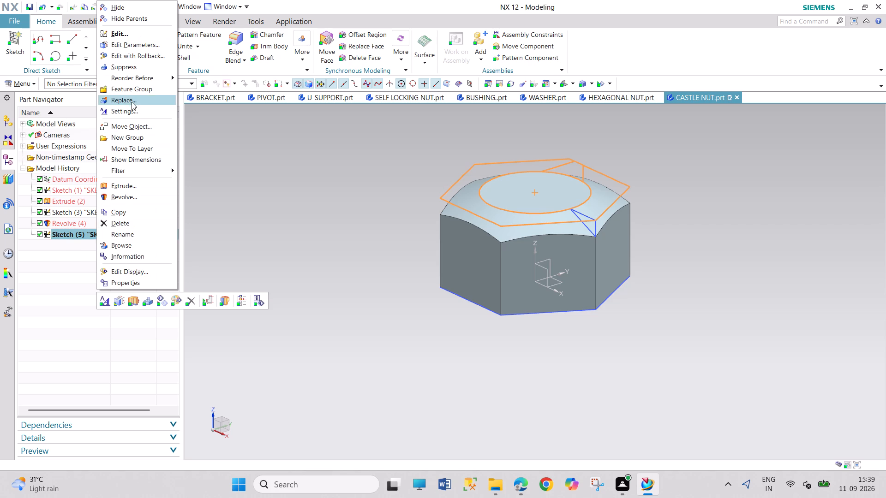
click(136, 53)
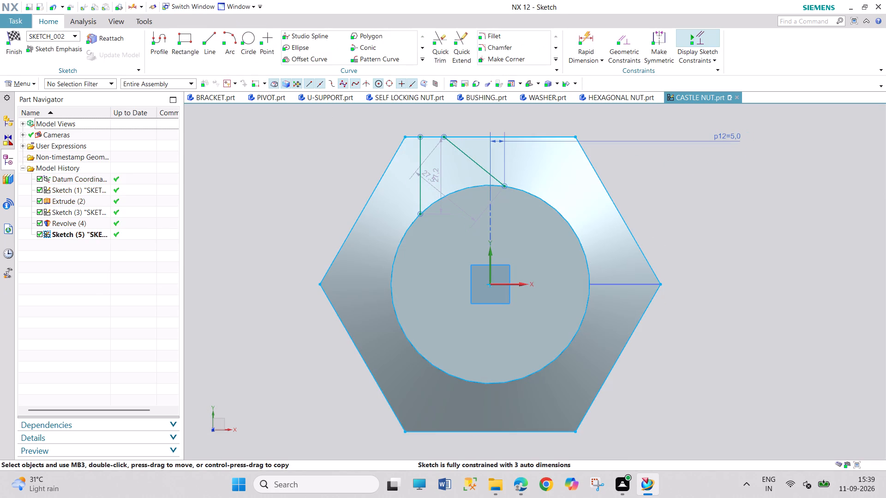
drag(444, 134, 474, 134)
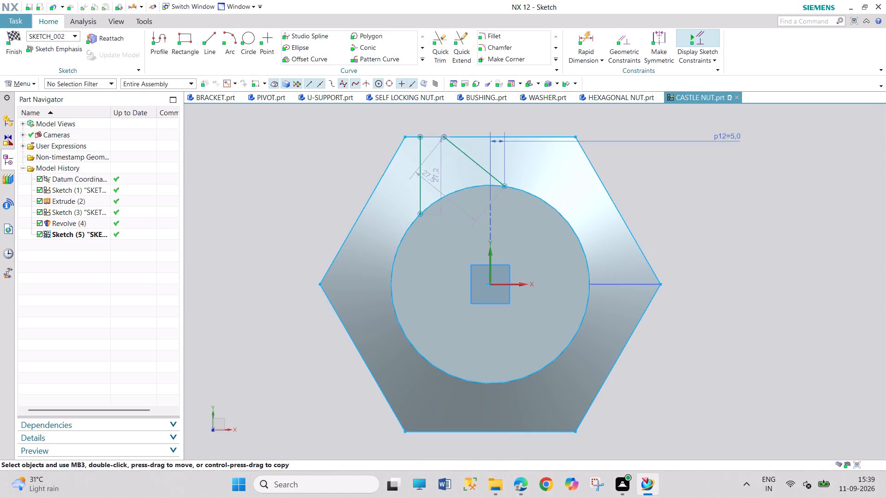
drag(474, 134, 505, 132)
drag(416, 169, 446, 159)
drag(419, 213, 441, 190)
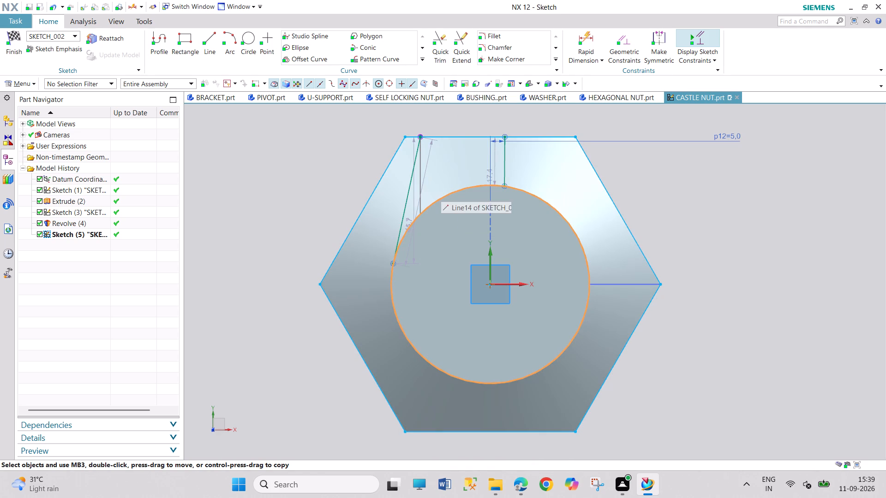
drag(441, 190, 443, 189)
drag(420, 134, 463, 131)
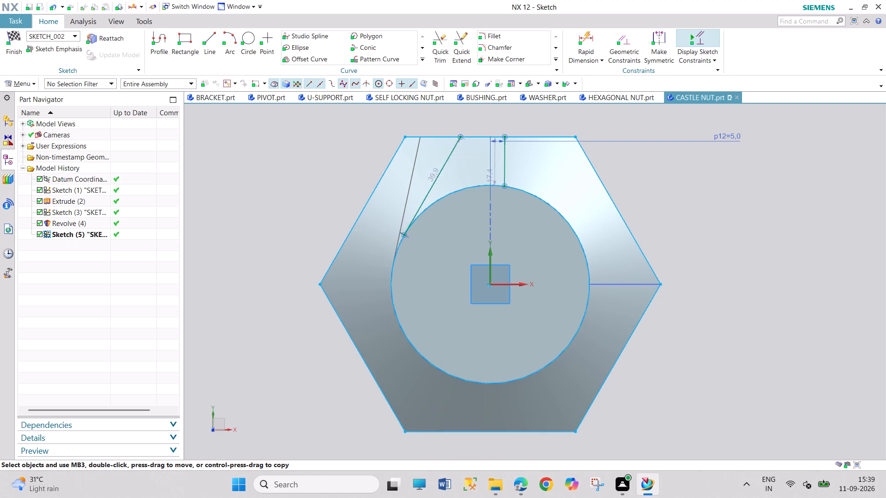
drag(463, 131, 481, 132)
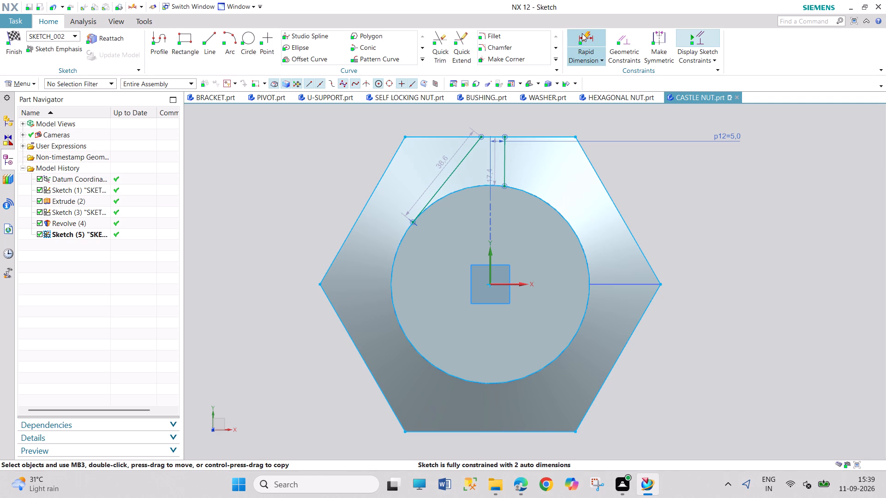
Dimension the horizontal distance between the two slot lines' upper endpoints on the hexagon's upper side at 10 mm.
click(582, 33)
click(482, 137)
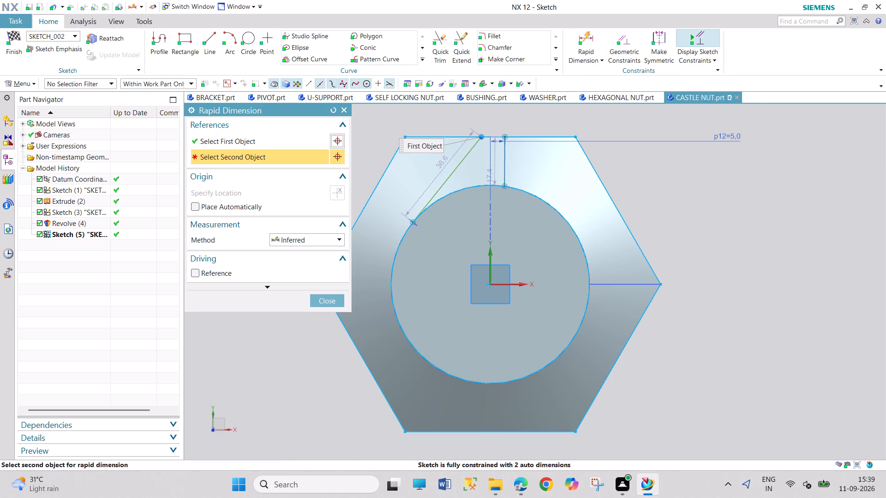
click(505, 136)
drag(542, 120, 563, 122)
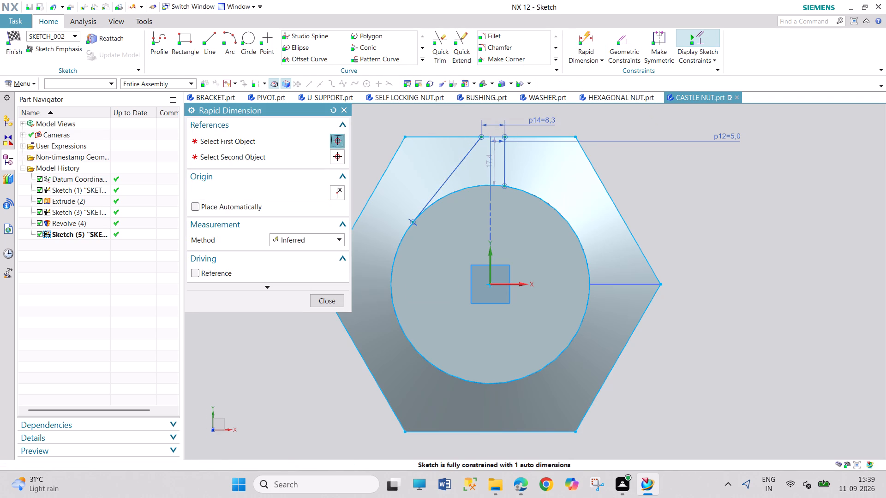
text(10.)
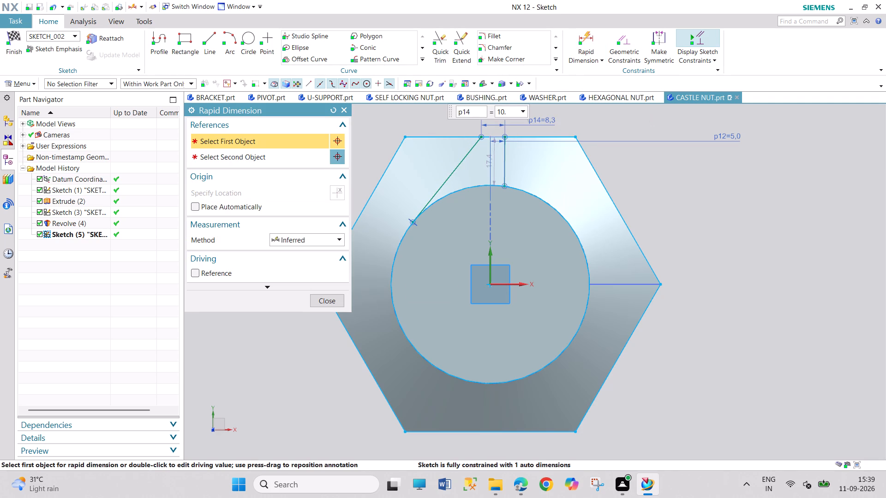
key(Return)
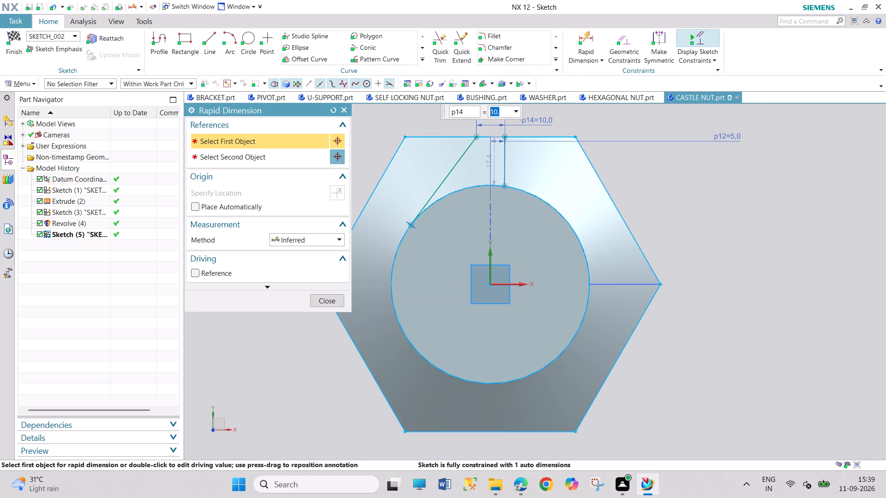
Dimension the horizontal distance between the two slot lines' lower endpoints on the circle at 10 mm.
drag(410, 225, 416, 223)
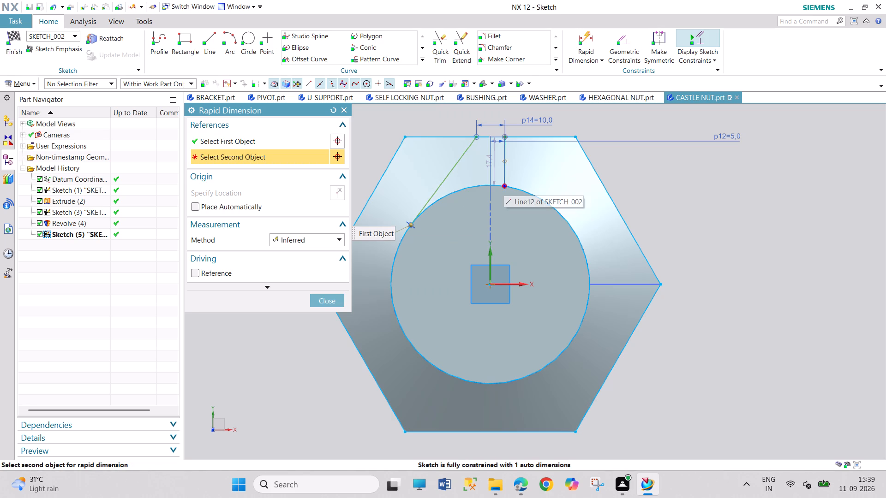
click(504, 185)
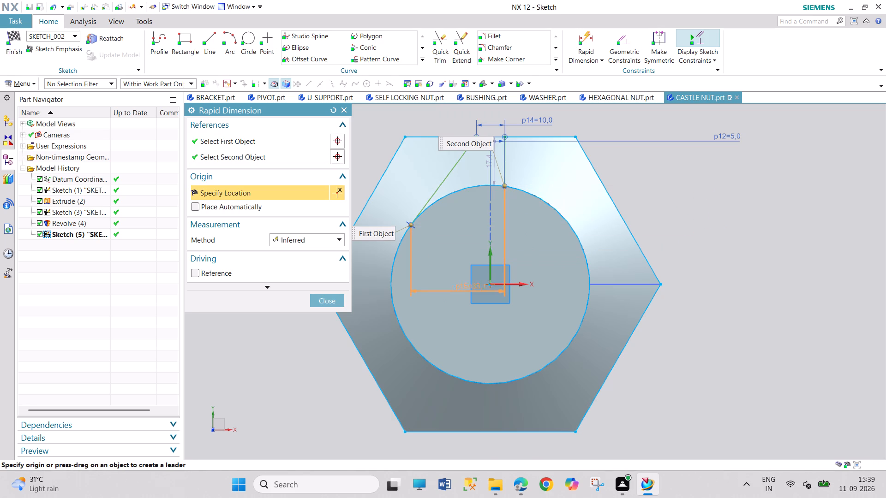
click(467, 286)
text(10)
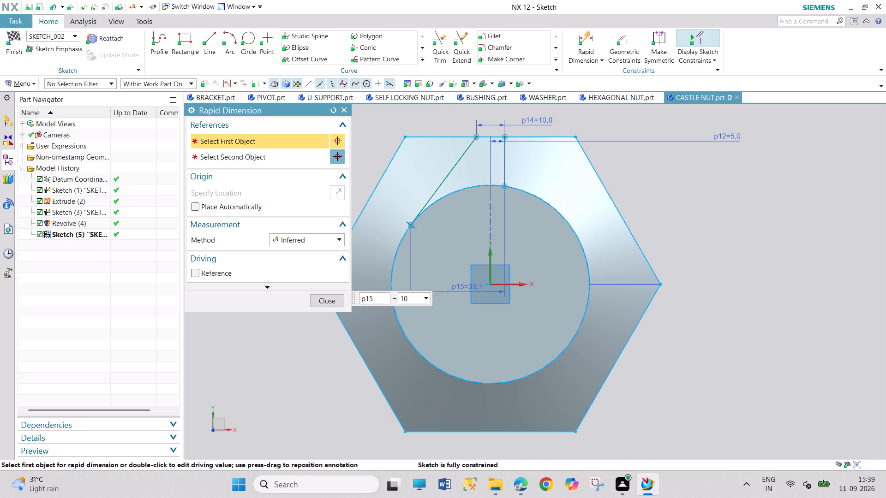
key(Return)
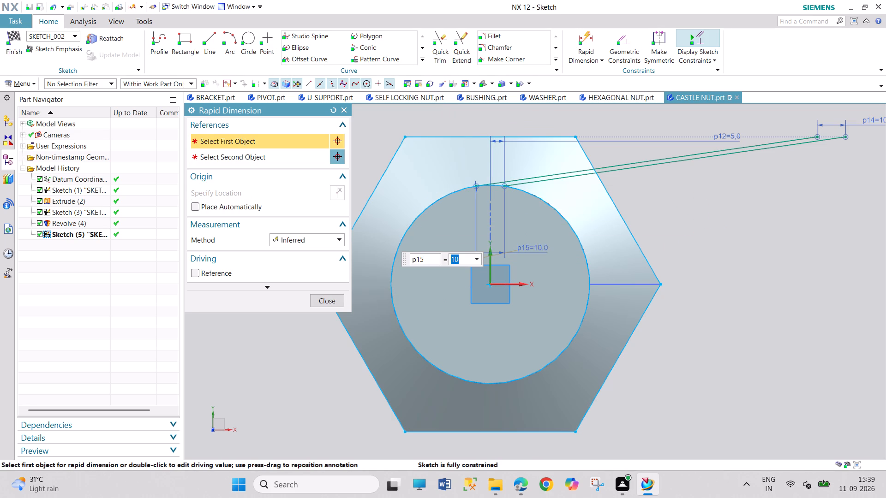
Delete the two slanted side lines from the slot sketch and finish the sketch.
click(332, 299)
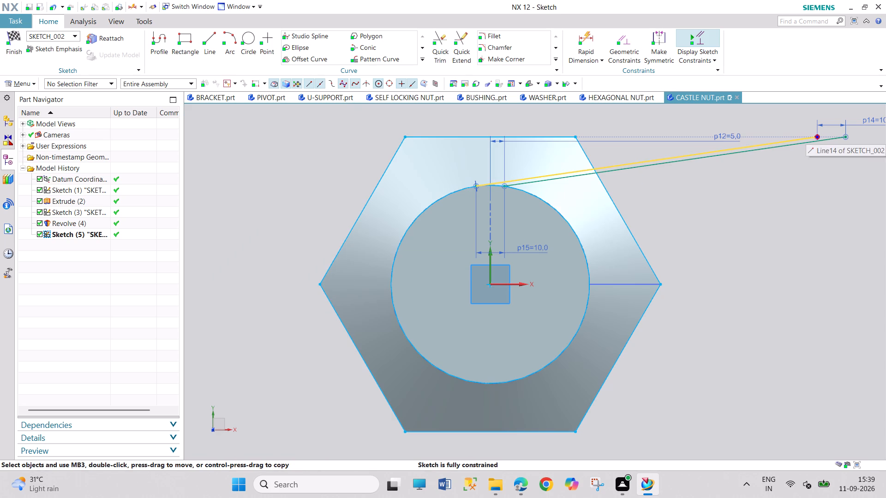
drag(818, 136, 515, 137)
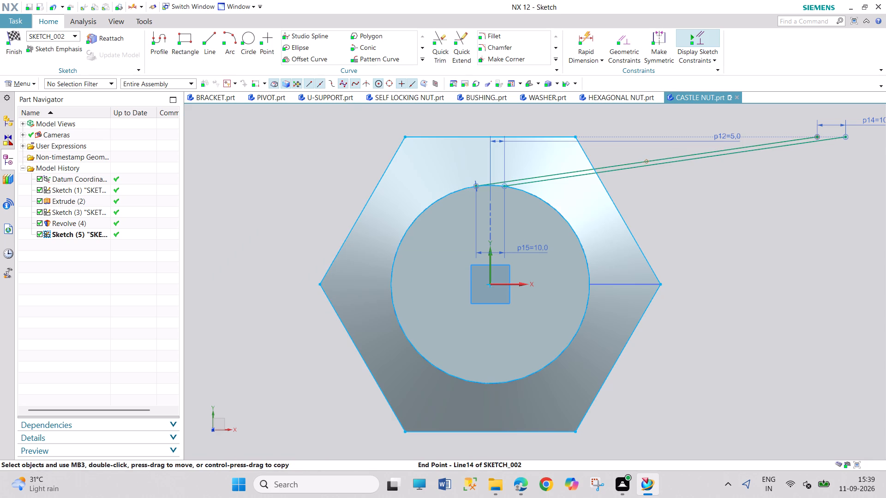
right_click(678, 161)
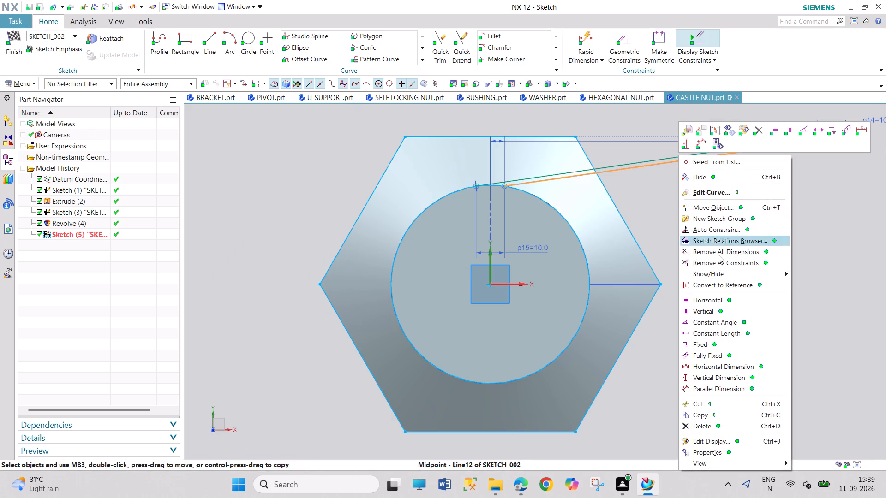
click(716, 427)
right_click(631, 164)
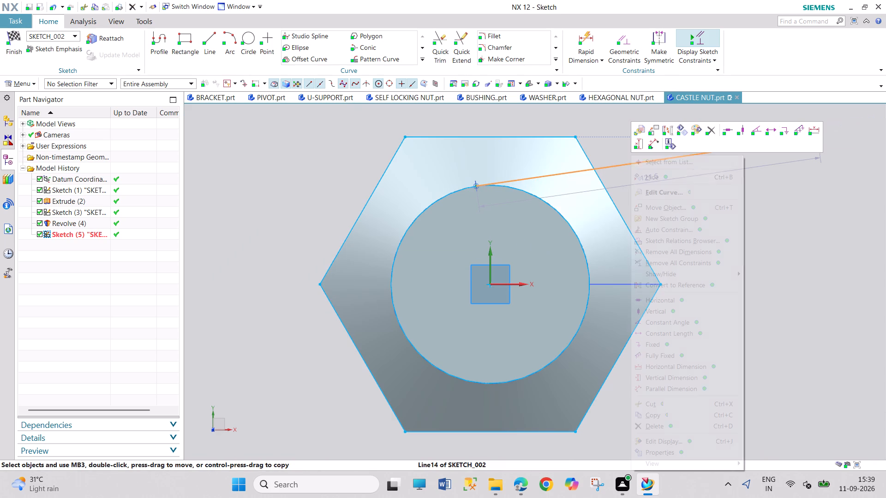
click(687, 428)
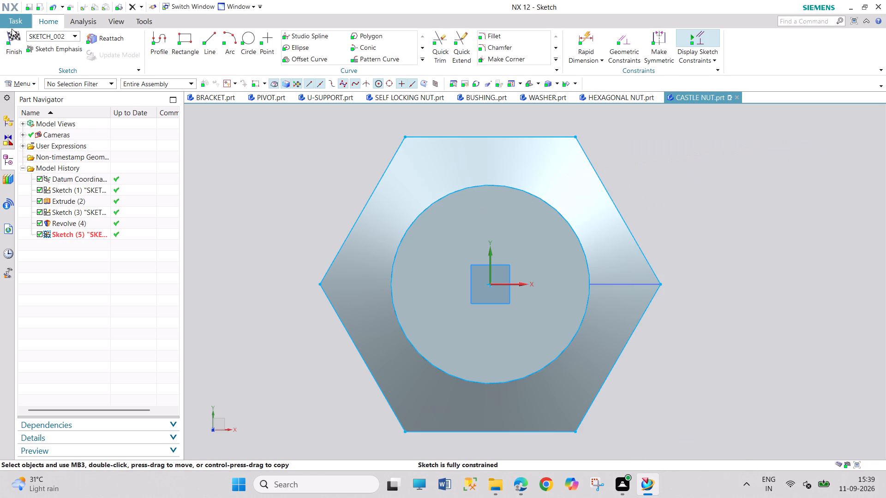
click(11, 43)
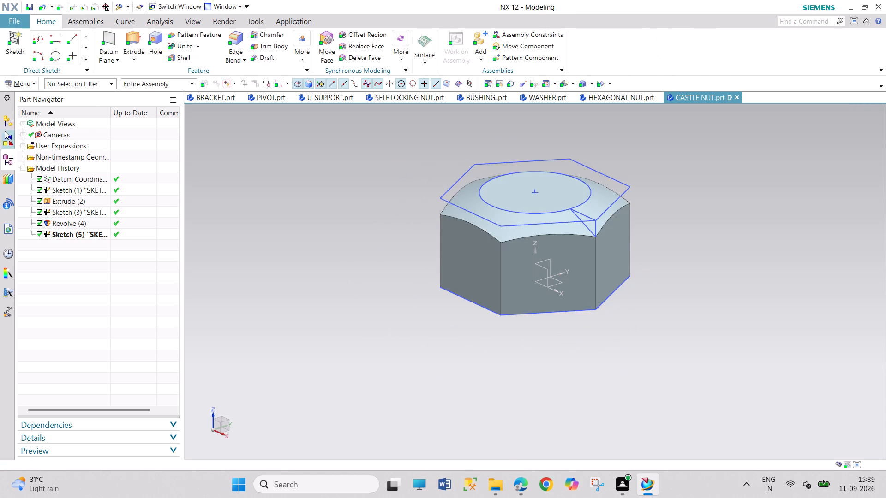
Start a new sketch on the nut's top face and draw a rectangle about 22 by 46 mm across the hexagon's upper side and circle.
click(18, 84)
click(39, 132)
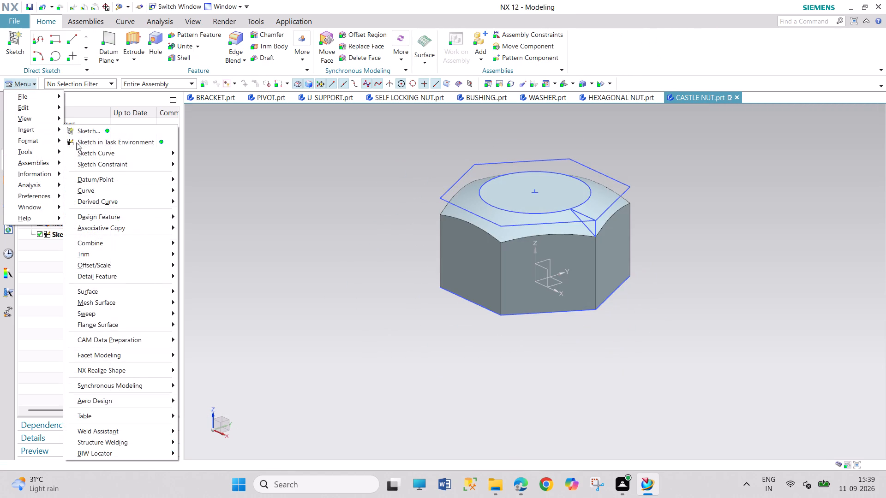
click(83, 145)
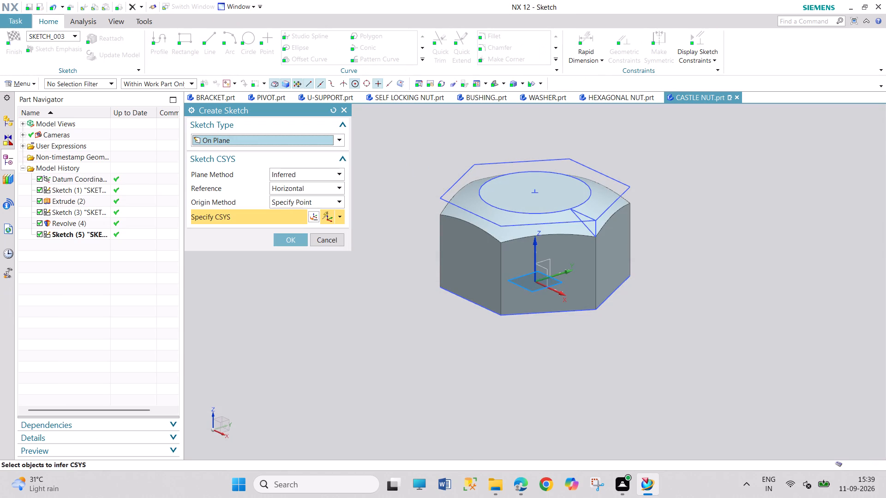
click(560, 200)
click(286, 239)
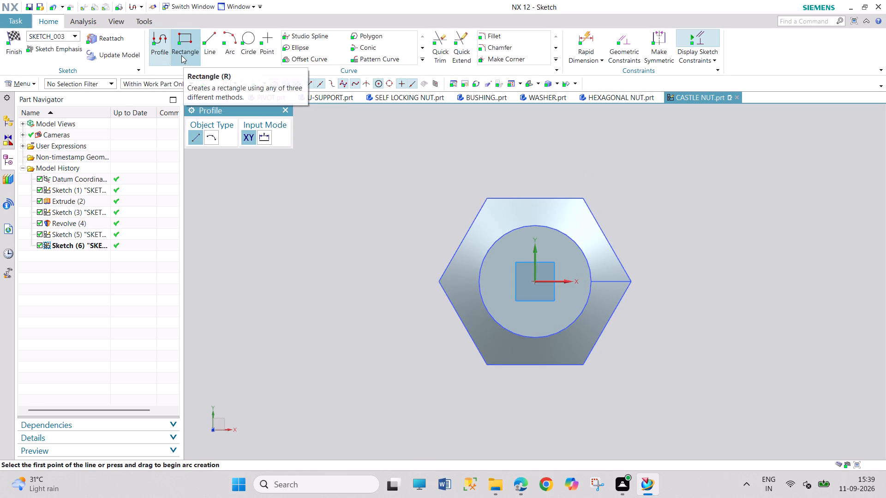
click(181, 47)
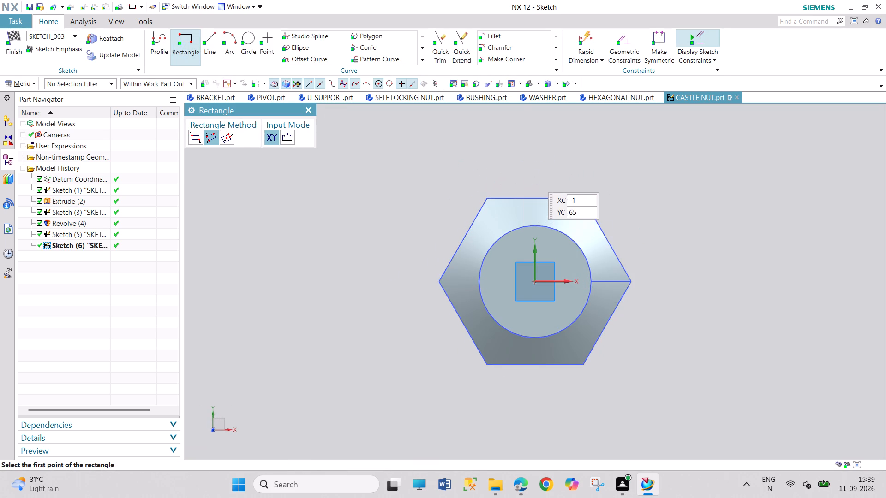
click(518, 174)
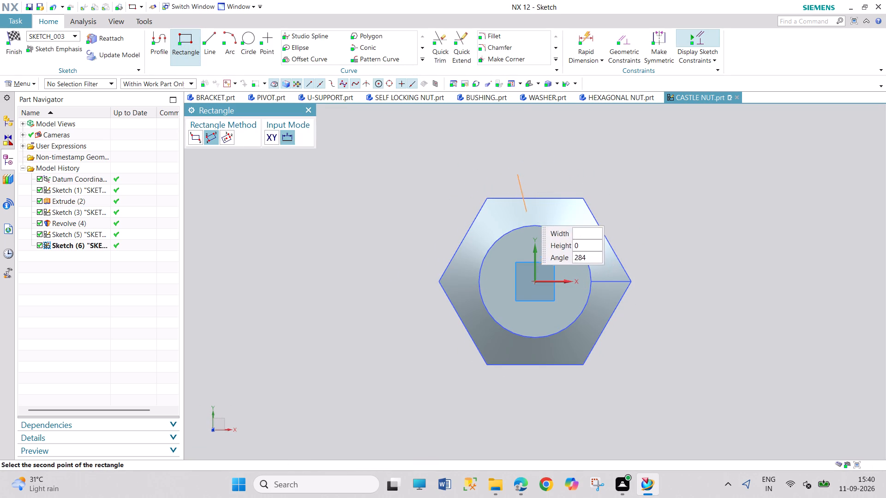
drag(195, 136, 201, 137)
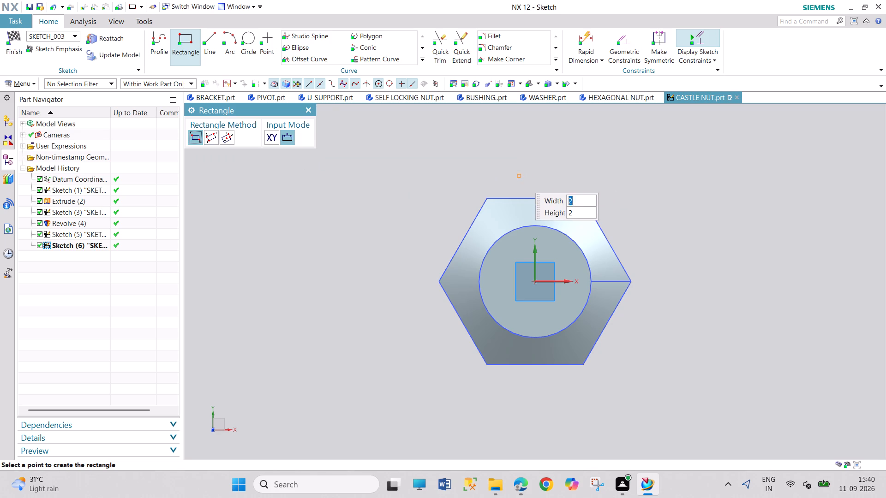
click(552, 247)
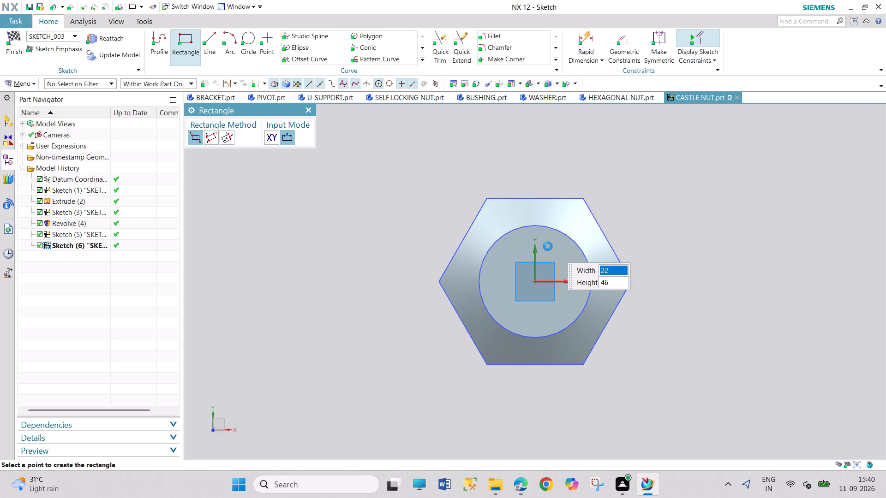
click(307, 108)
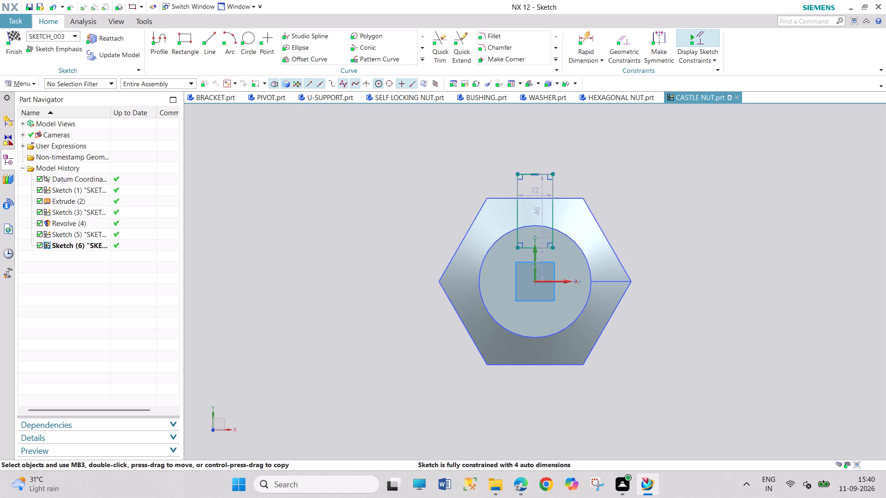
Finish the rectangle sketch and delete the old slot sketch containing the projected hexagon and circle.
right_click(467, 227)
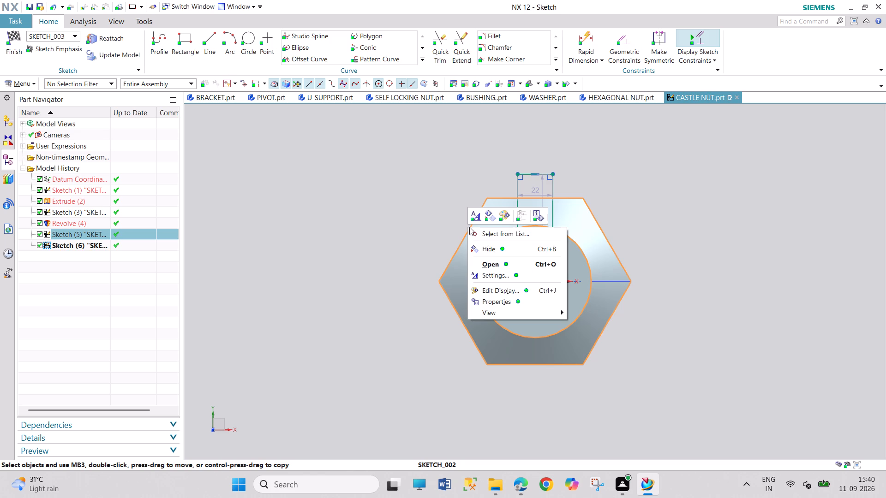
drag(407, 239, 410, 249)
click(24, 53)
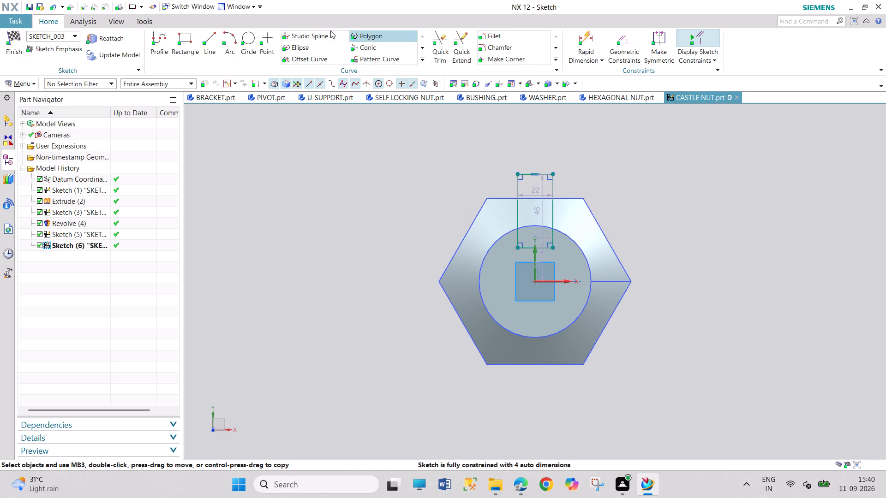
click(19, 53)
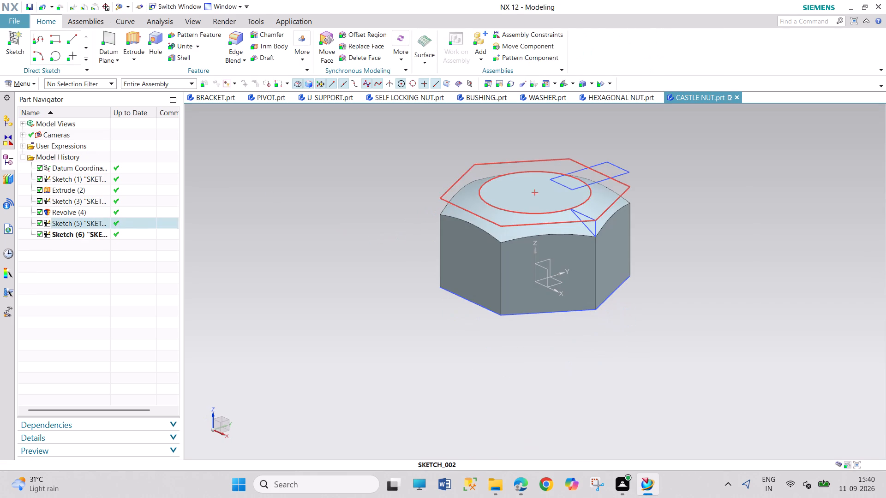
right_click(457, 204)
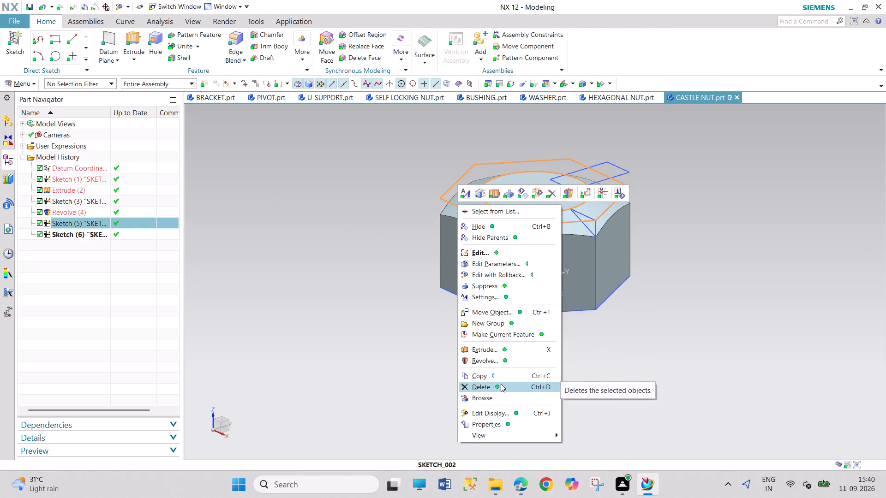
click(501, 384)
Reopen the rectangle sketch and project the base hexagon's outline and the top face's circular edge into it.
right_click(607, 159)
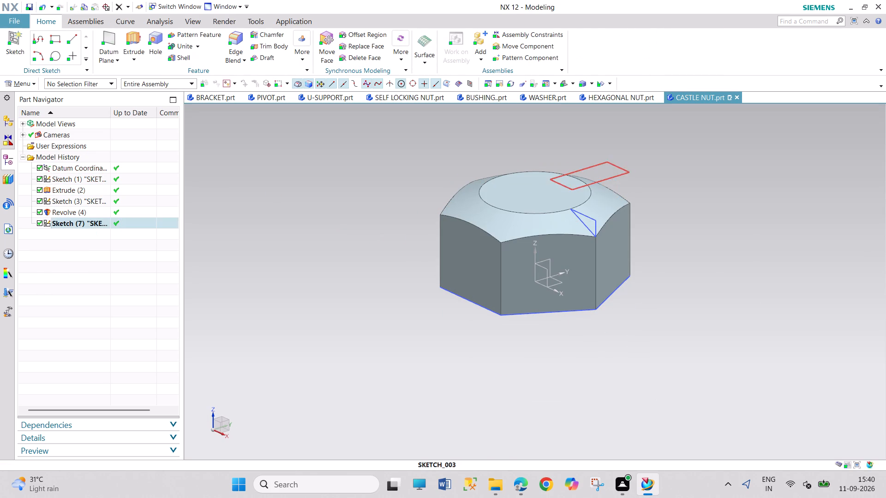
click(634, 227)
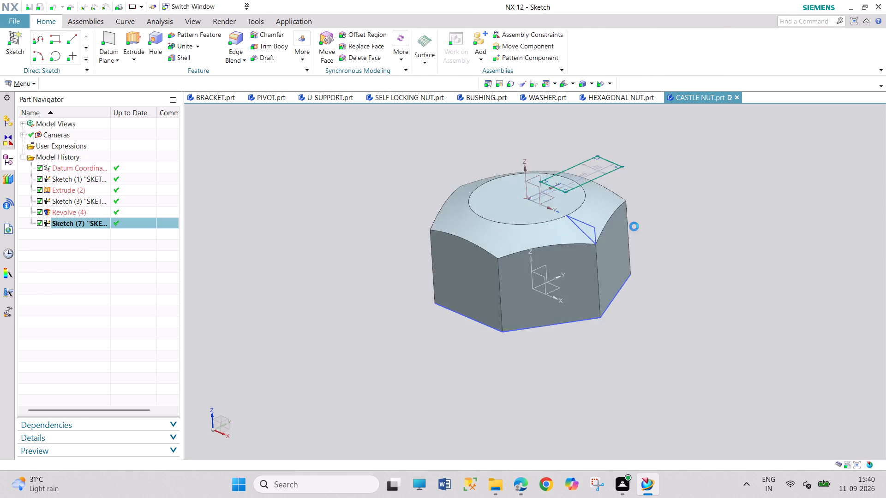
scroll(684, 253, down, 6)
scroll(776, 364, up, 2)
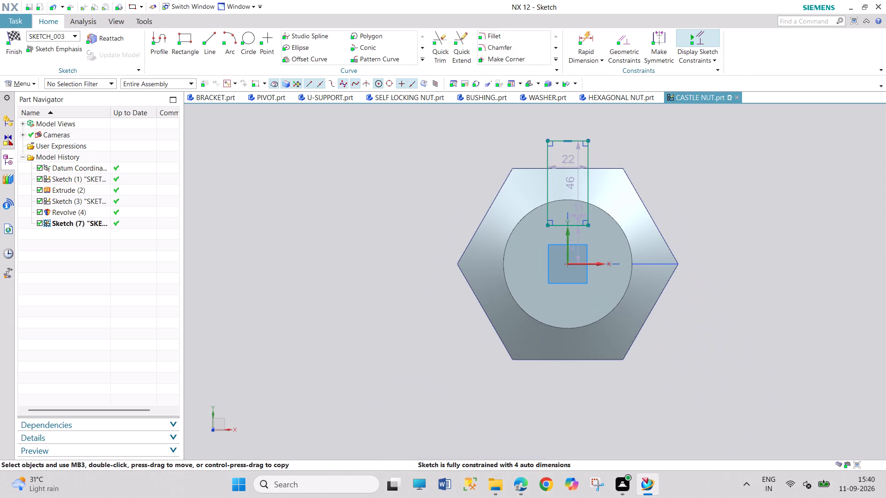
click(418, 60)
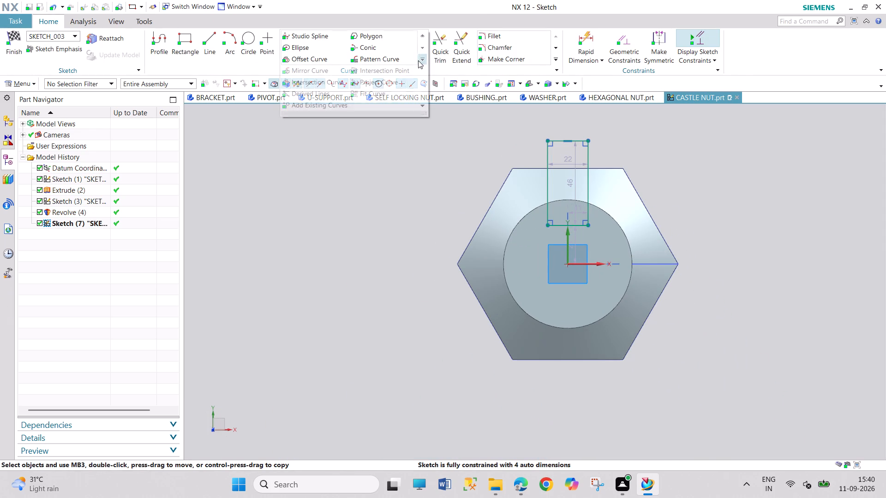
click(378, 80)
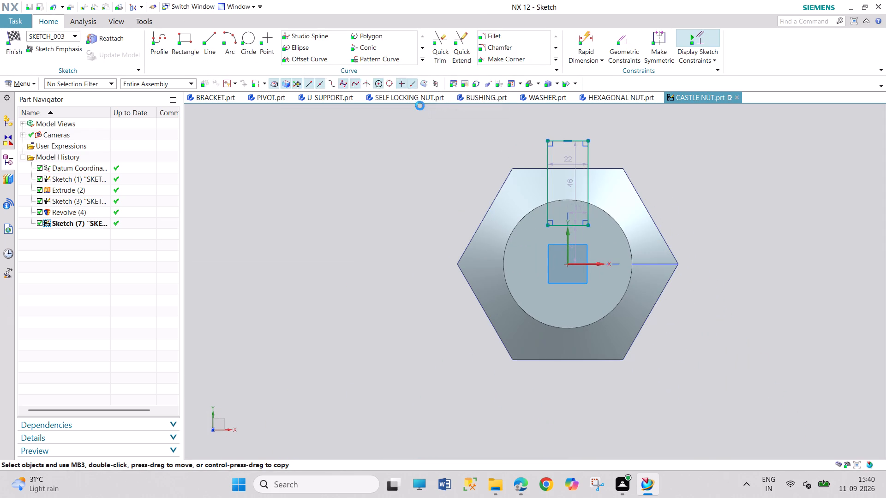
click(496, 191)
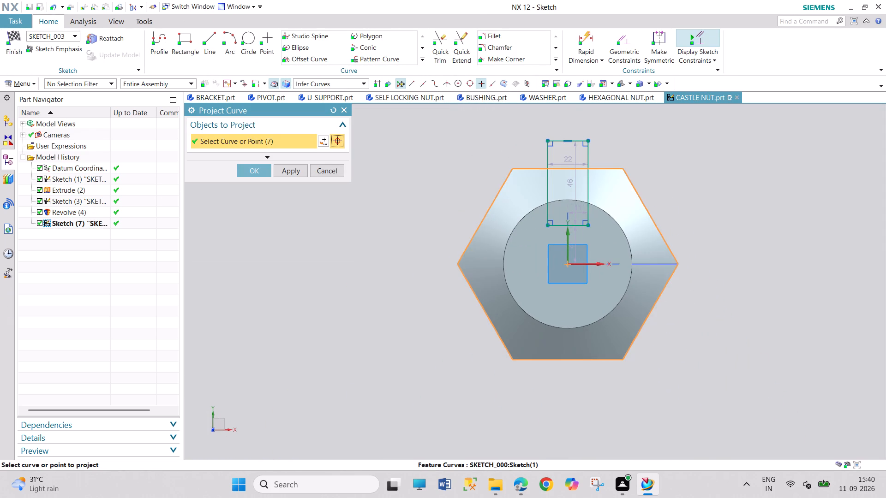
click(522, 219)
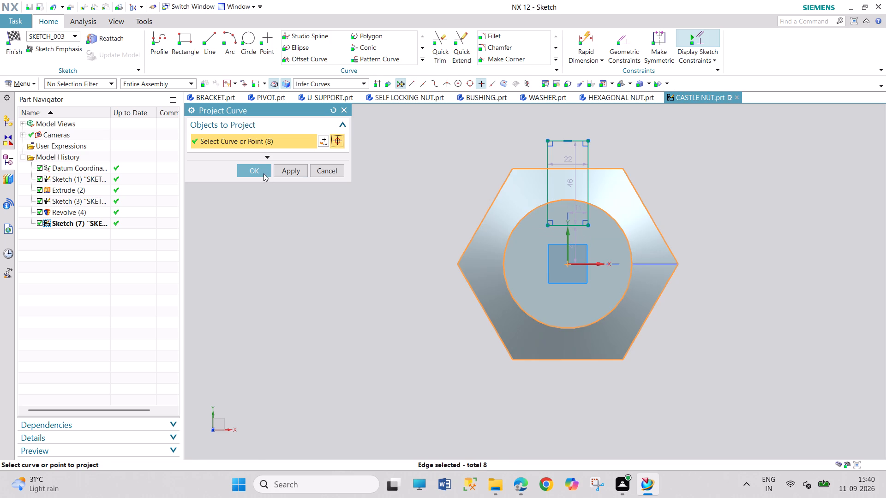
click(251, 166)
Set the rectangle's width to 10 mm, with the dimension placed clear above the hexagon.
drag(562, 162, 571, 129)
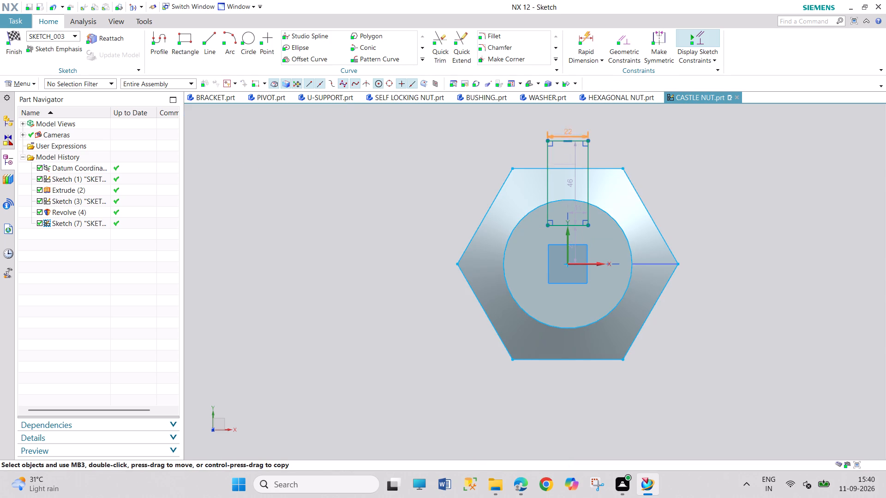
drag(571, 129, 634, 133)
double_click(632, 139)
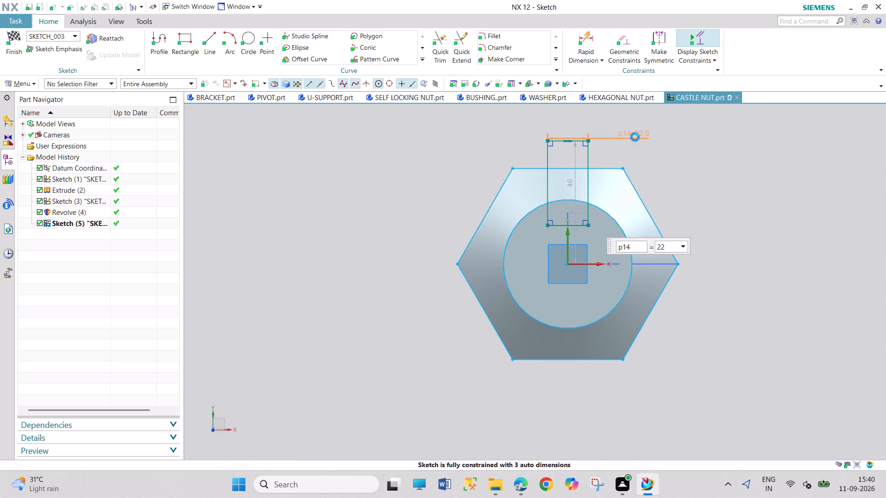
text(10)
key(Return)
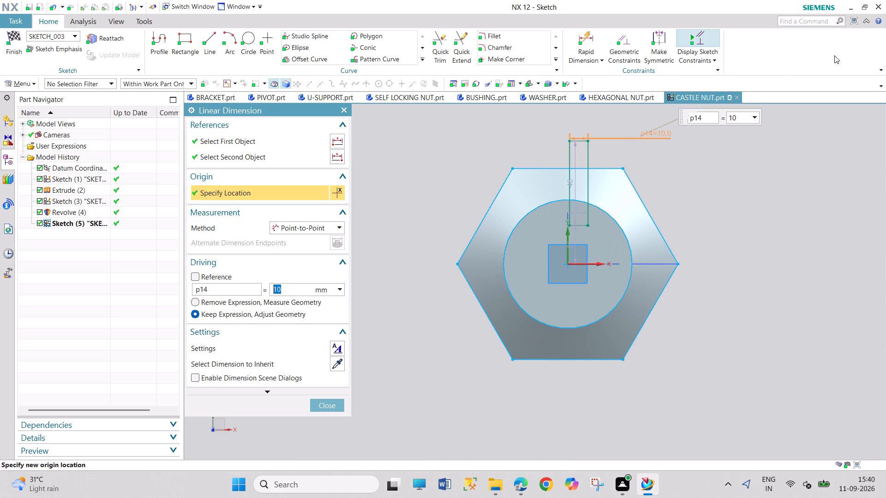
click(330, 410)
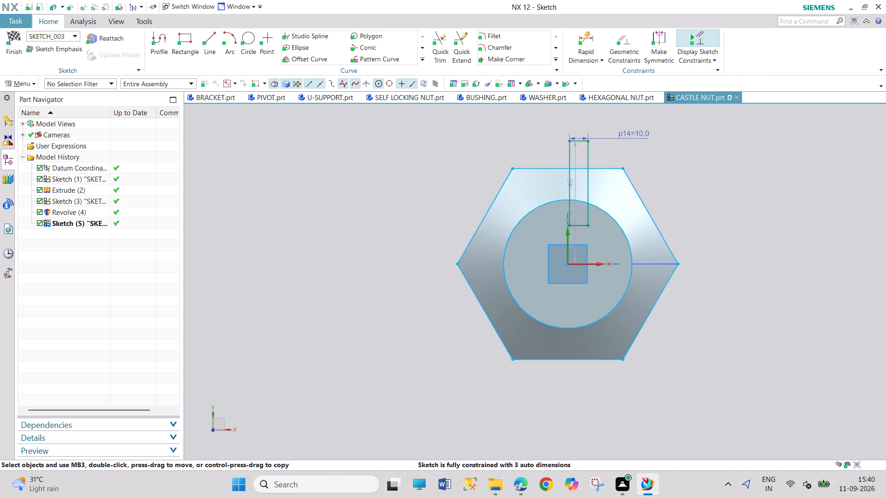
Move the rectangle to straddle the vertical axis and set its right side's distance from the axis to 5 mm.
drag(570, 141, 559, 142)
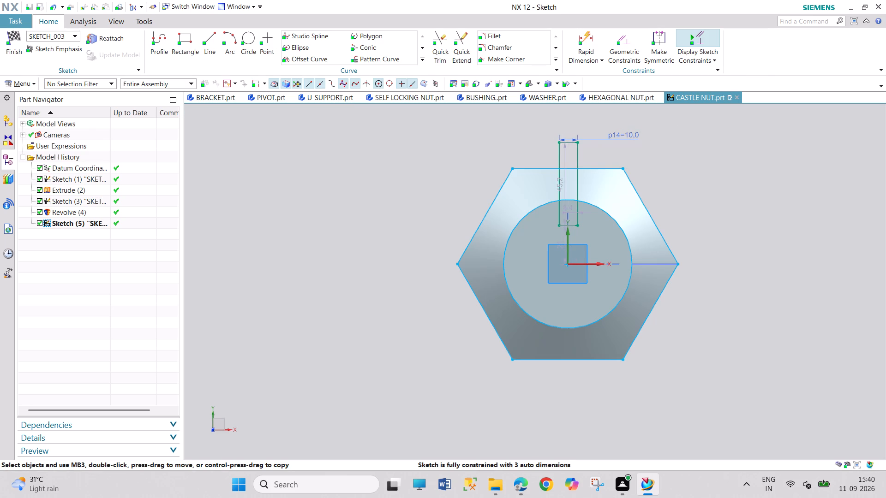
drag(572, 209, 709, 200)
double_click(714, 200)
key(5)
key(Return)
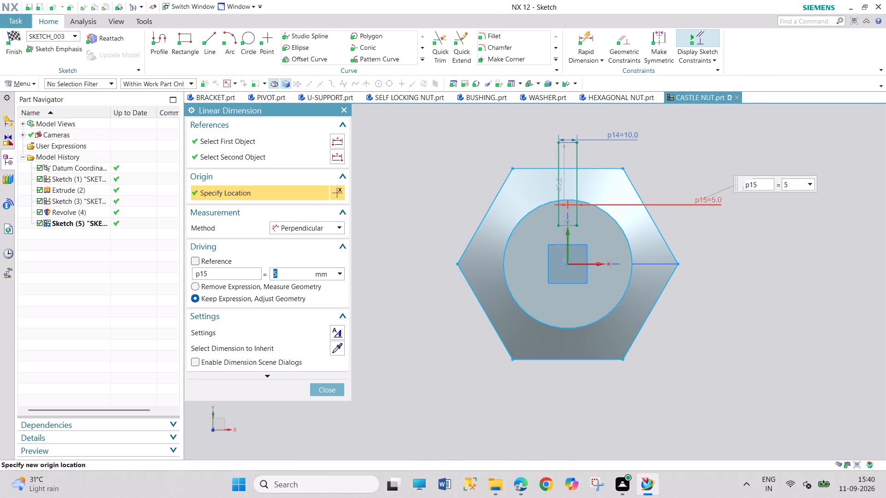
click(336, 391)
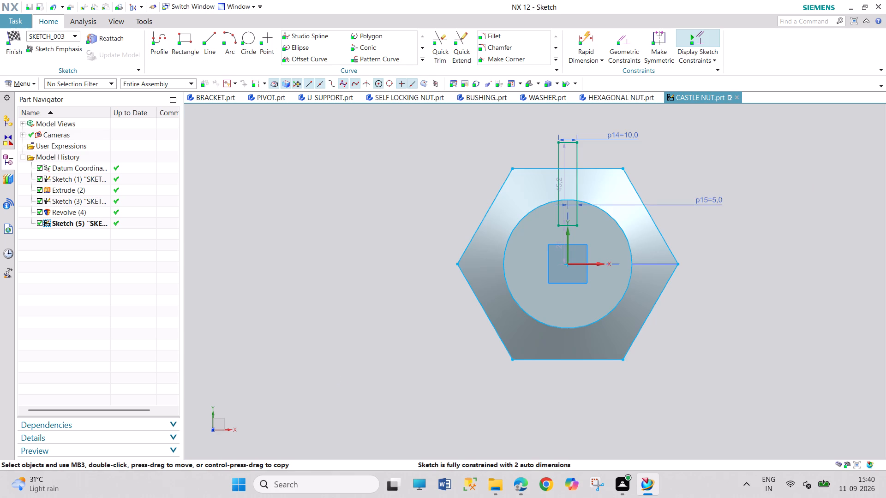
Trim away the slot rectangle's portions inside the circle and beyond the hexagon's edge, leaving its two sides between them.
click(436, 41)
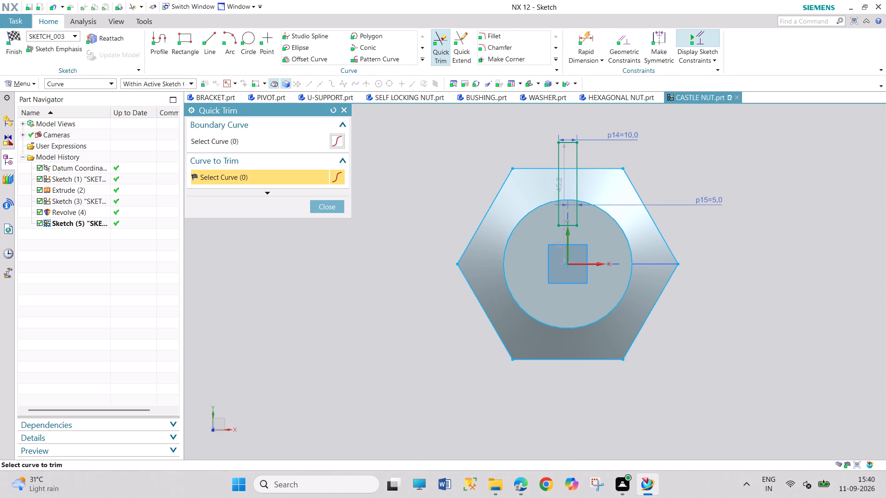
click(578, 227)
click(560, 223)
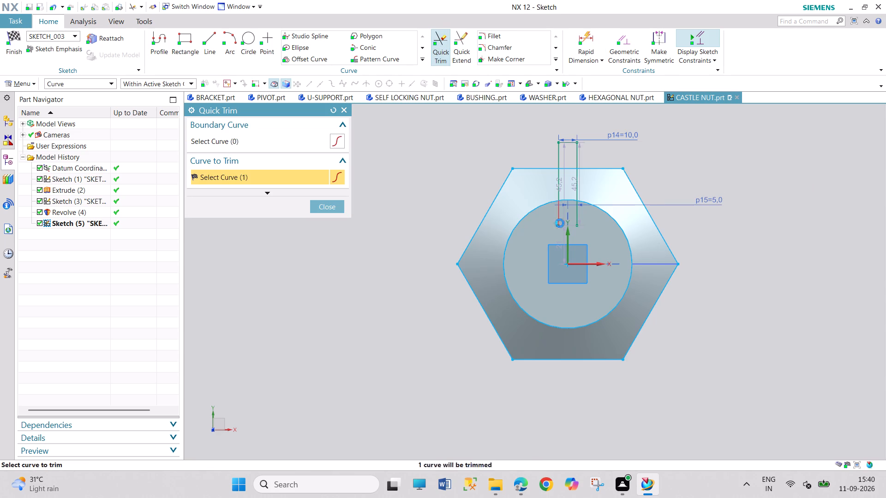
click(578, 219)
click(576, 152)
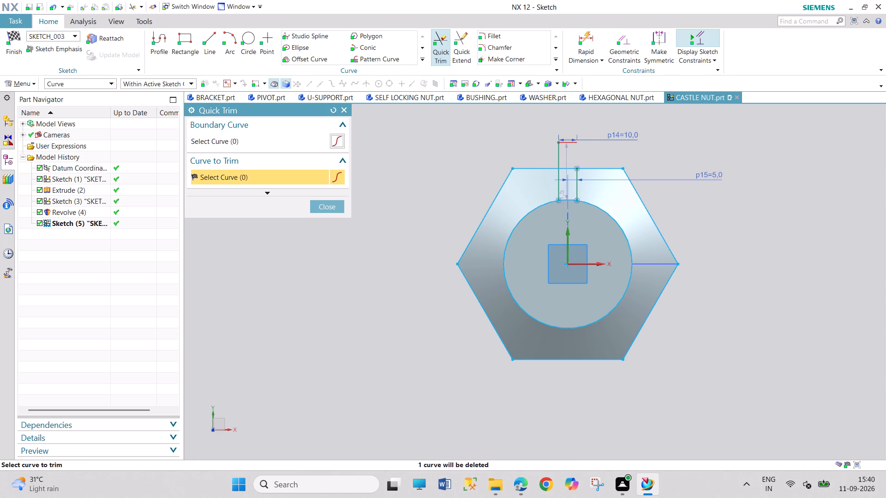
click(571, 143)
click(557, 154)
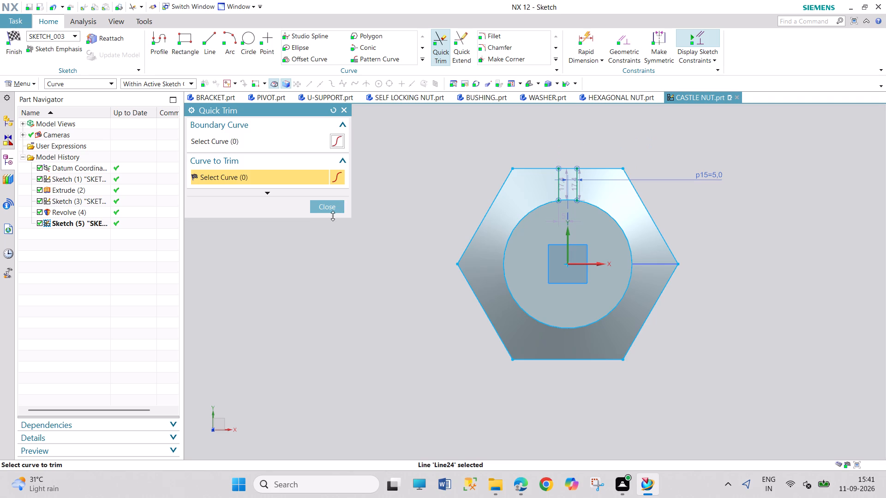
click(333, 209)
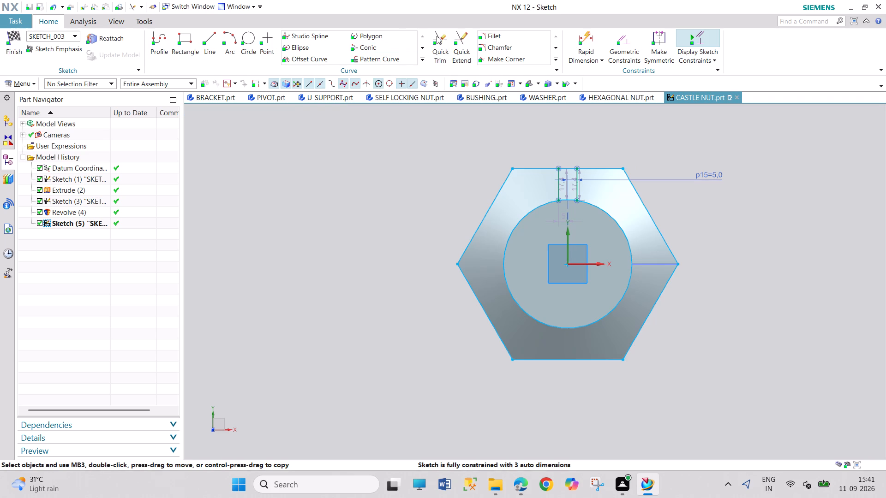
Trim the projected hexagon and circle down to the closed slot profile between the two slot sides, and finish the sketch.
click(445, 39)
click(513, 166)
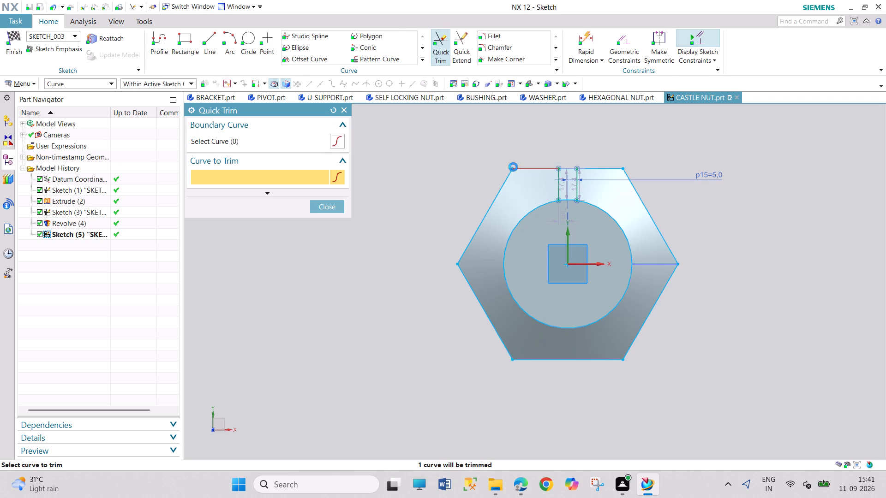
click(371, 260)
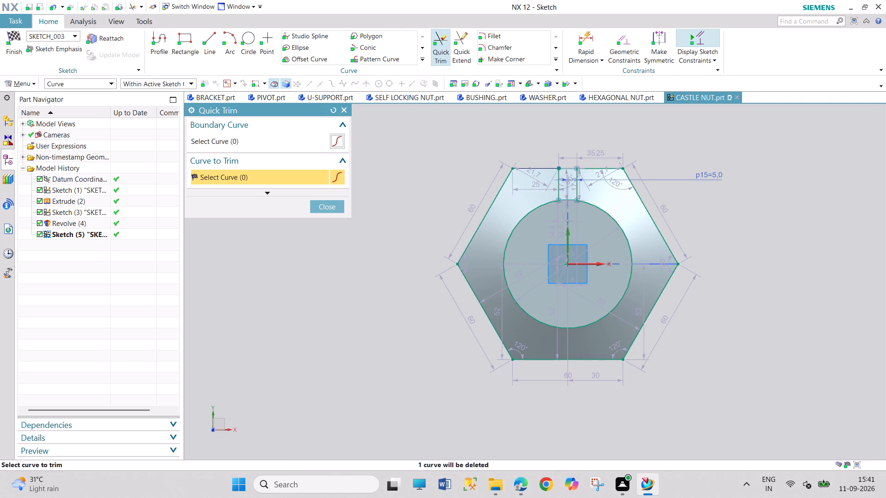
click(474, 233)
click(484, 314)
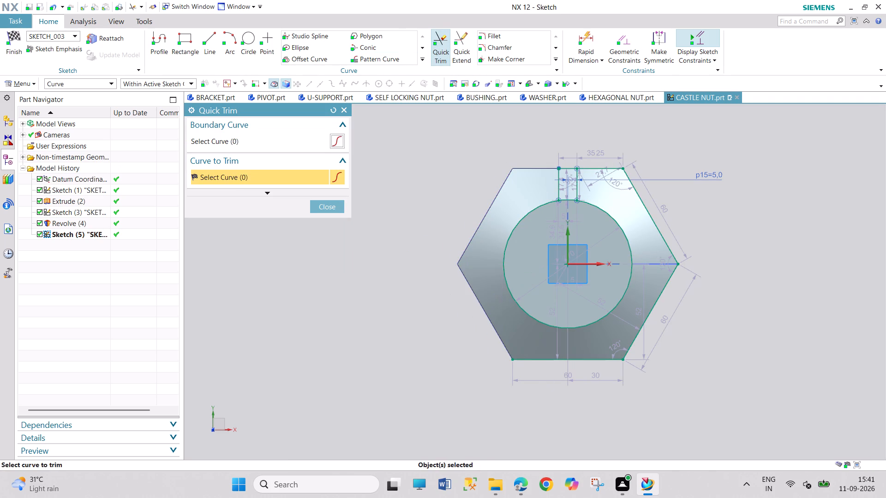
click(545, 361)
click(649, 314)
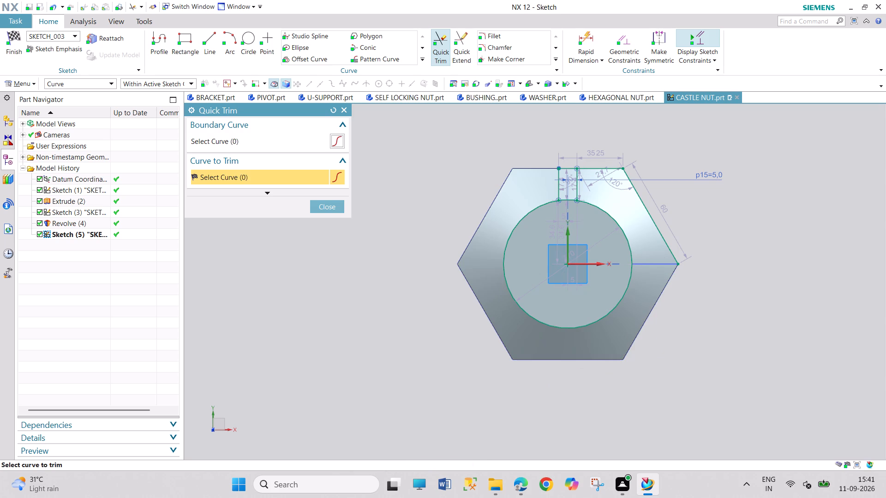
click(662, 233)
click(606, 168)
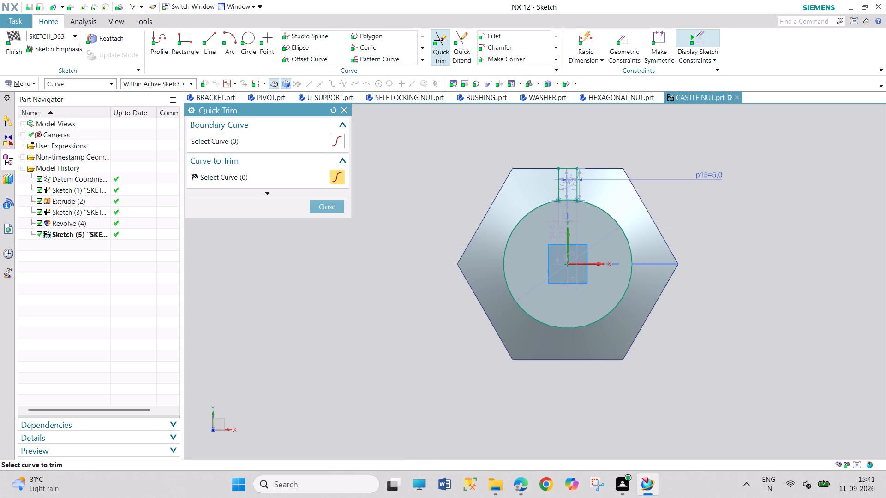
click(622, 234)
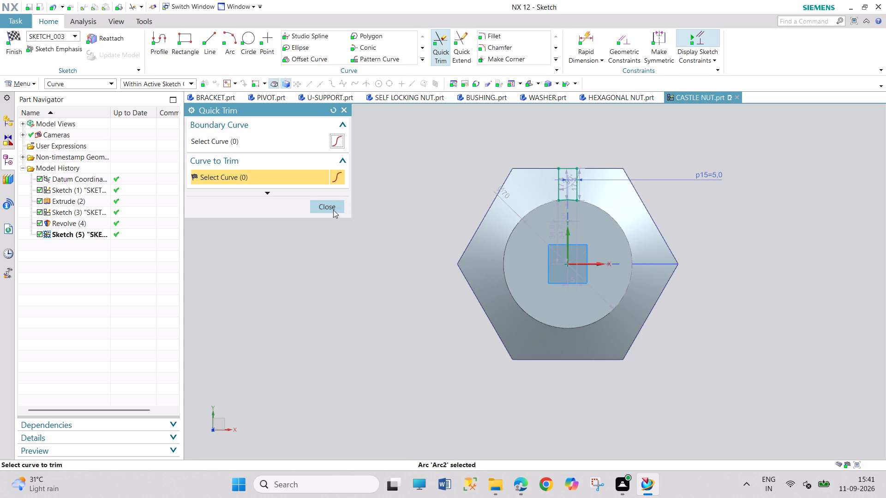
click(333, 210)
click(10, 49)
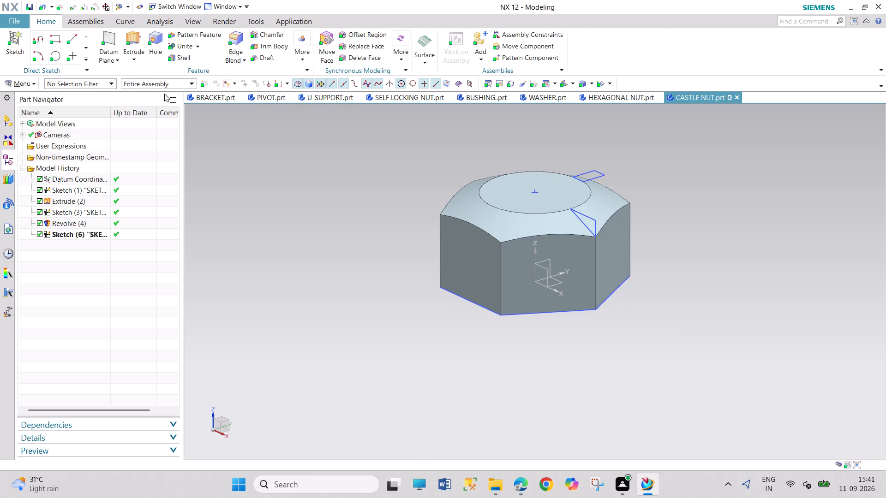
Reopen the slot sketch with rollback and set up a circular Pattern Curve of the four connected slot curves about the nut's centre, count 6.
right_click(595, 166)
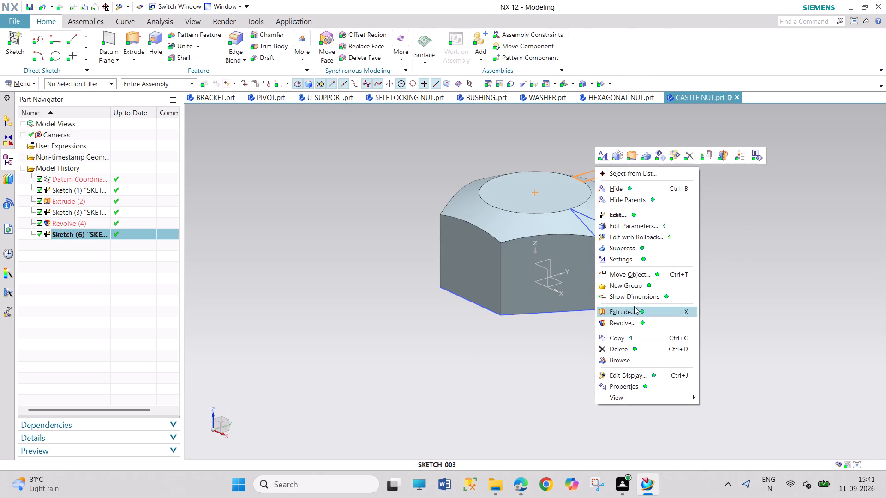
click(641, 237)
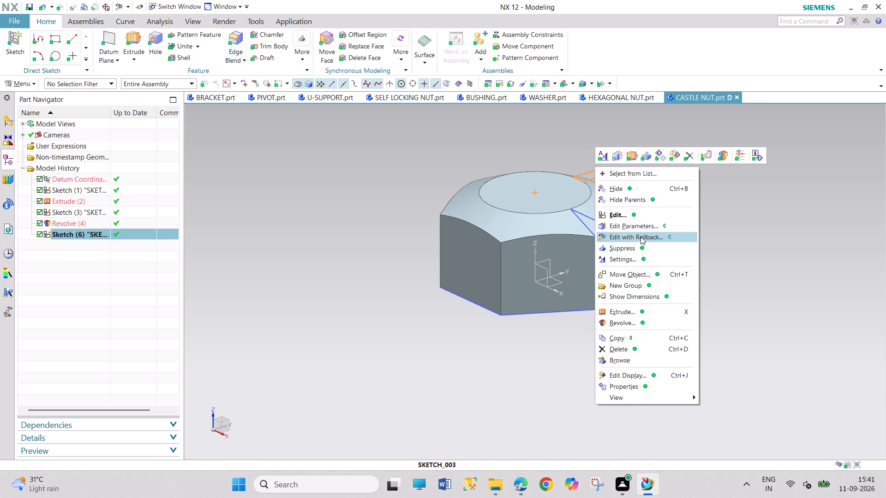
scroll(645, 240, down, 5)
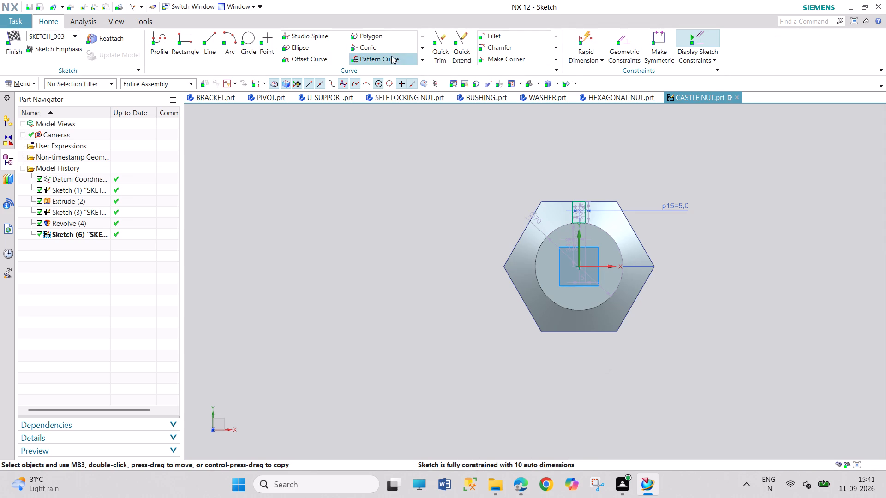
click(391, 56)
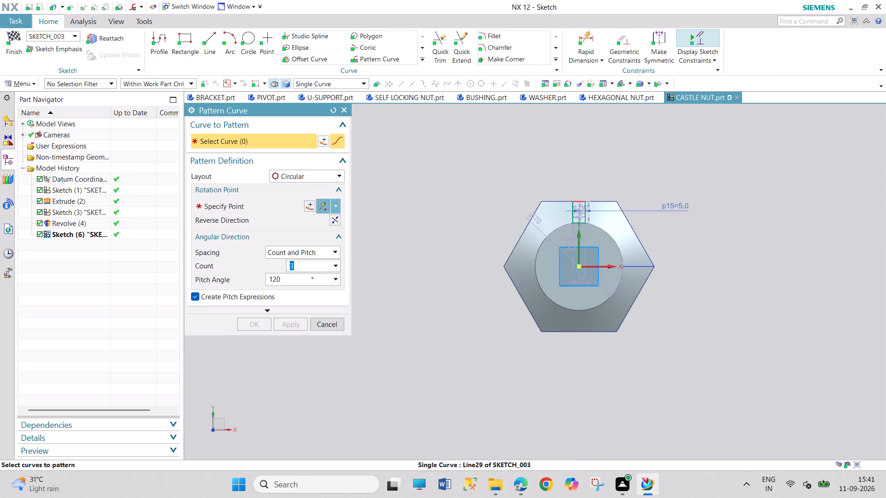
click(574, 200)
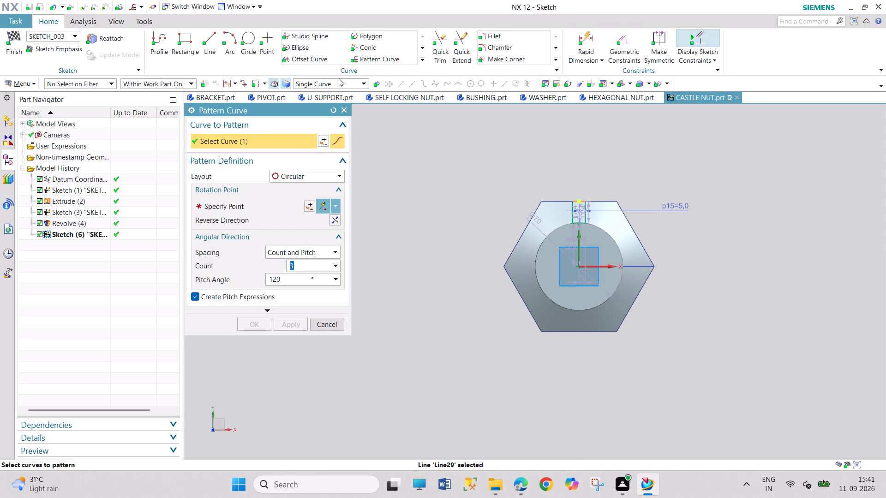
click(339, 78)
click(350, 84)
click(346, 106)
drag(570, 208, 564, 198)
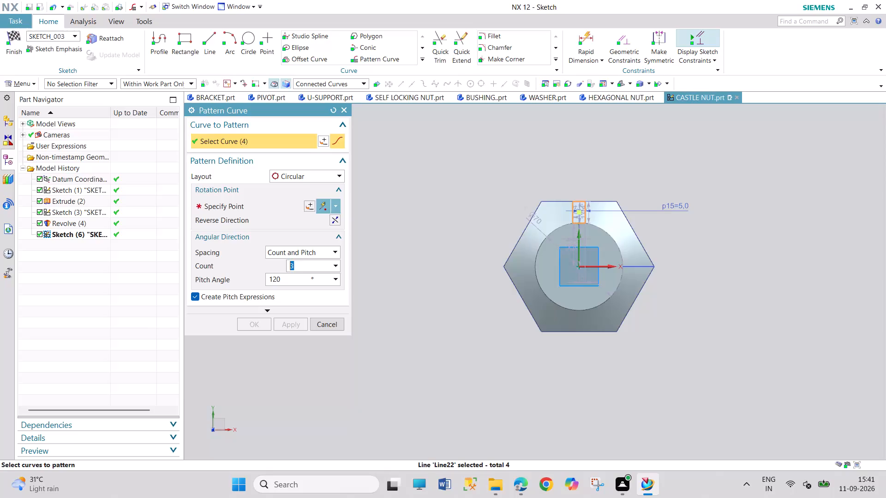
key(6)
click(210, 205)
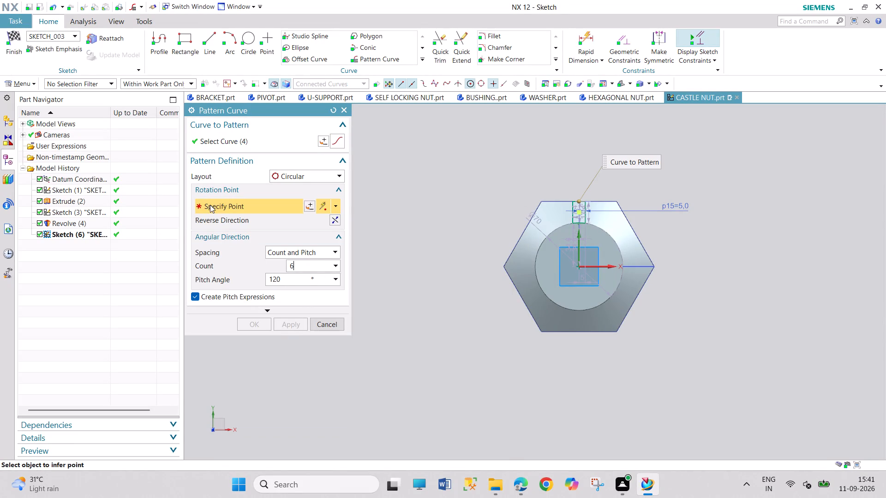
click(578, 265)
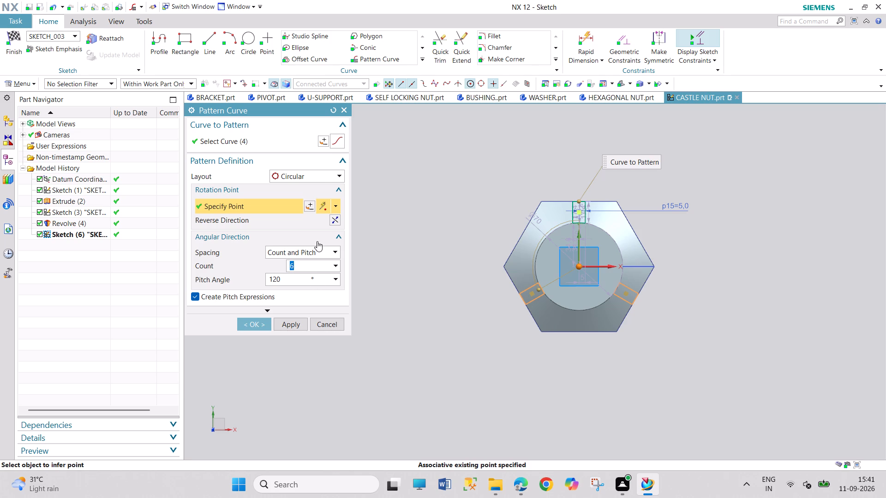
Space the slot pattern by Count and Span over a 360° span, create it, and finish the sketch.
click(319, 175)
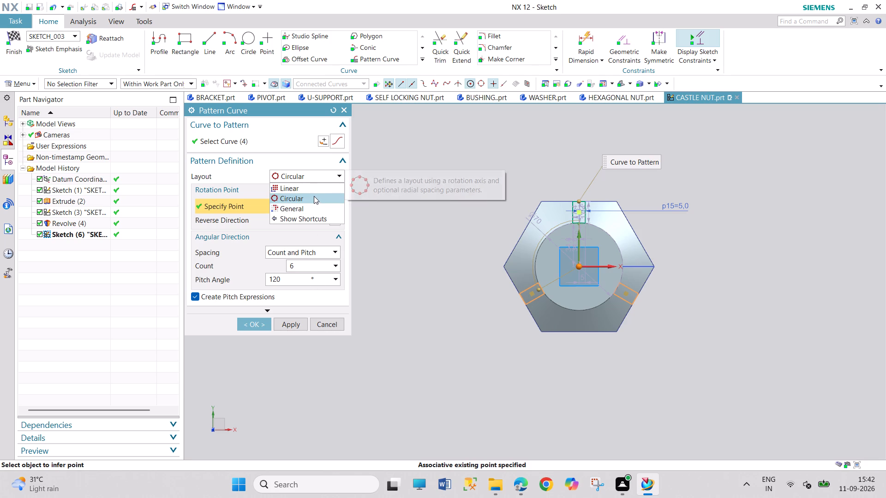
click(314, 197)
click(312, 252)
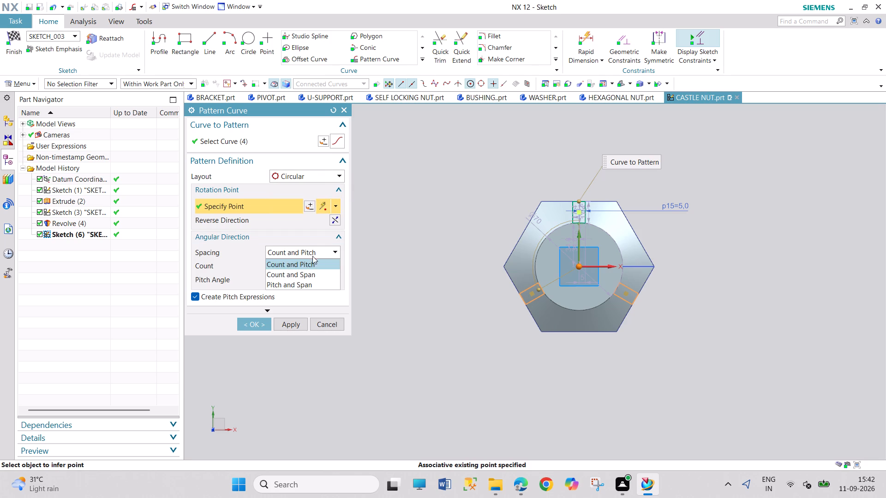
click(312, 277)
double_click(294, 281)
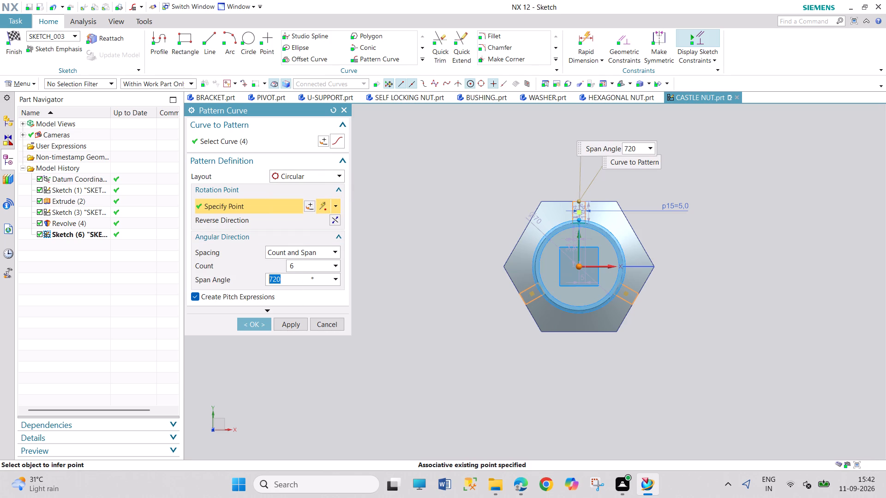
text(30)
key(BackSpace)
text(60)
key(Return)
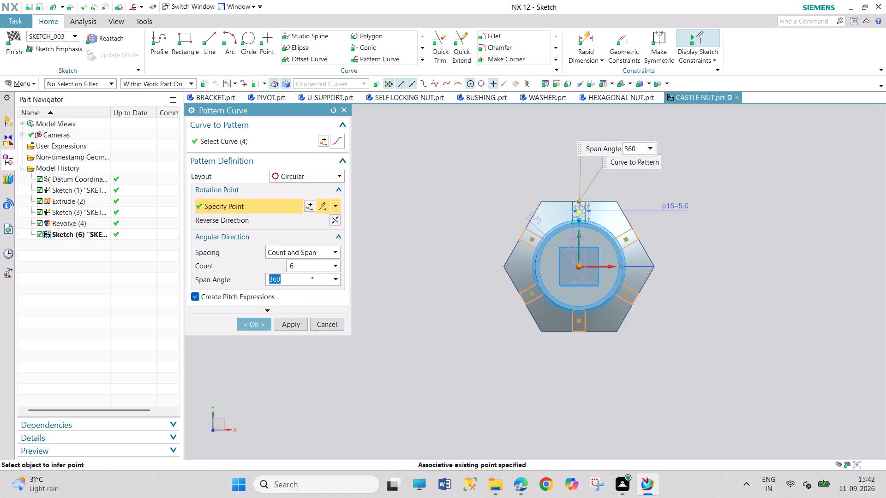
click(262, 330)
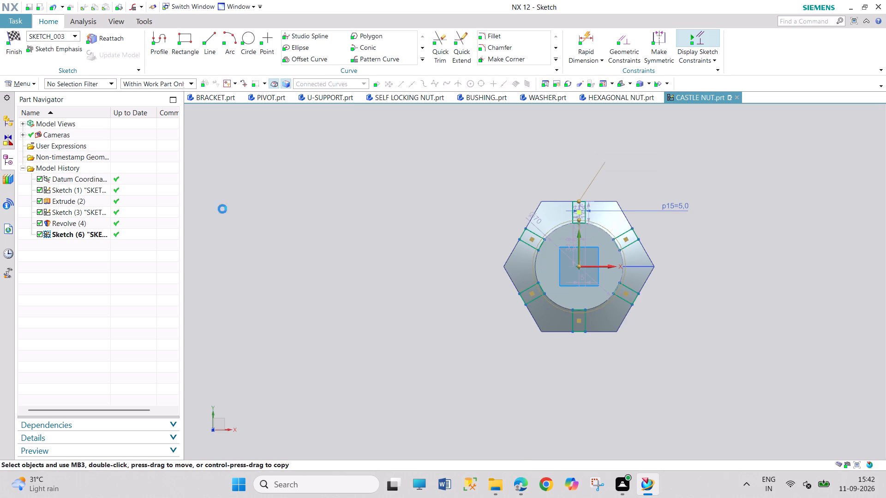
click(10, 32)
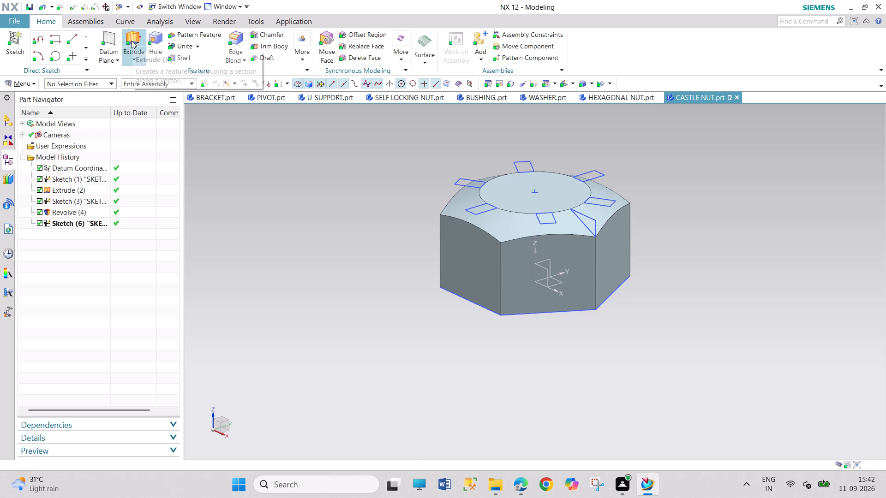
Extrude the six slot profiles 80 mm downward into the nut body as a subtraction.
click(132, 41)
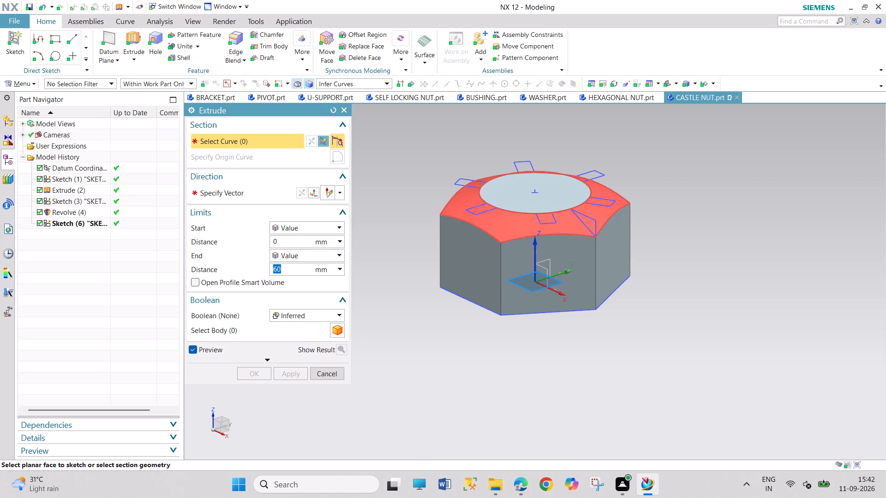
click(551, 223)
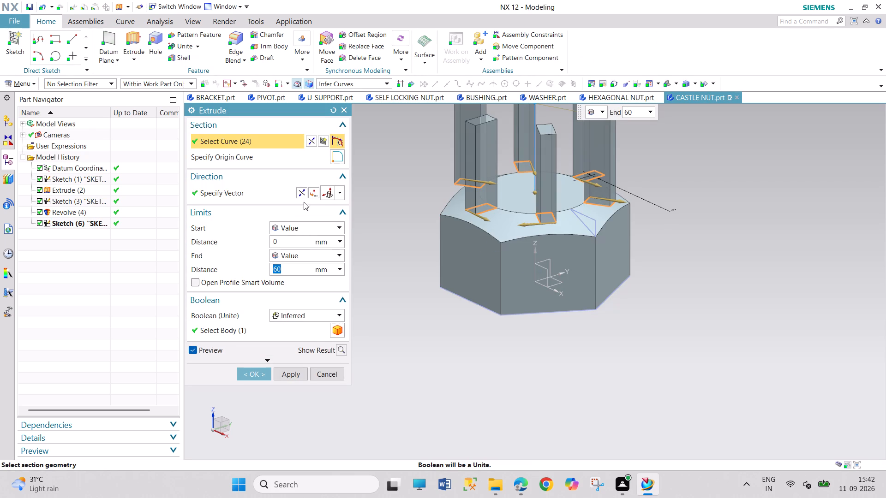
click(302, 194)
double_click(300, 268)
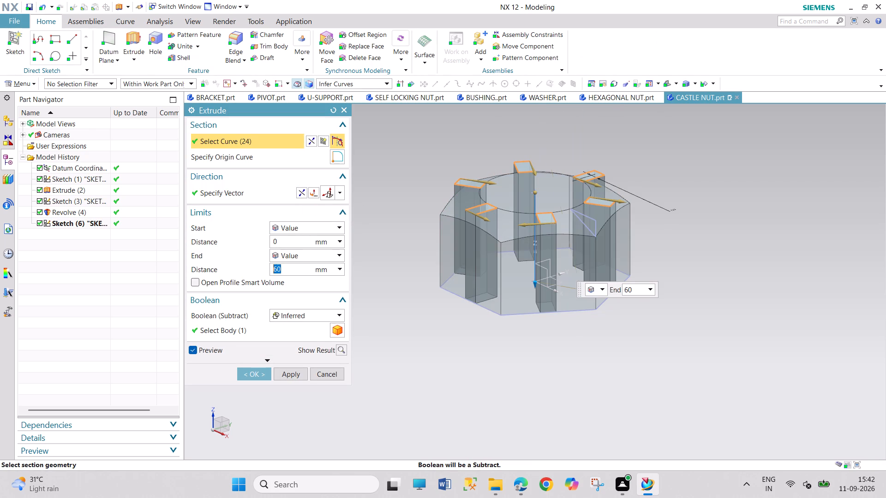
text(80)
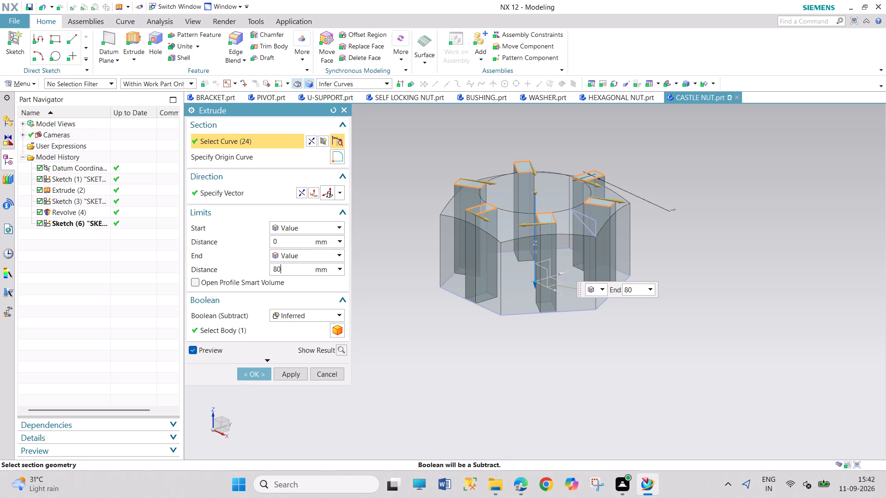
key(Return)
click(252, 373)
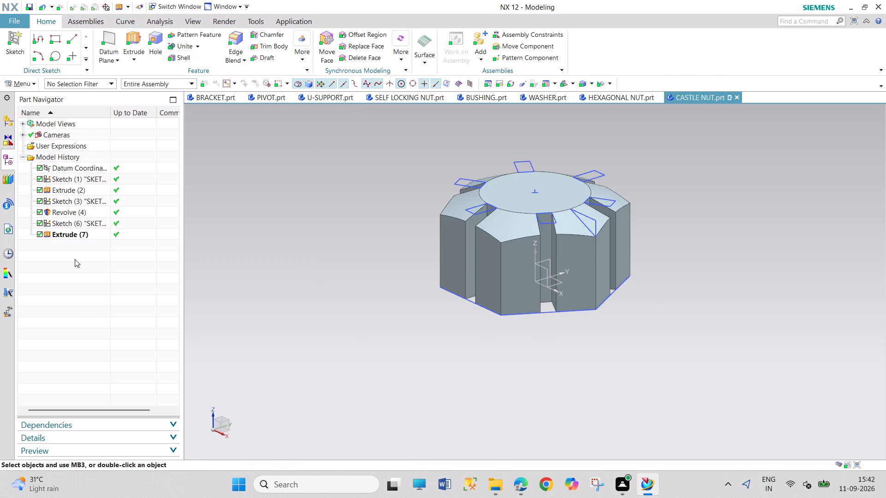
Edit the castle nut's slot extrusion with rollback and set its end distance to 25 mm.
right_click(83, 233)
right_click(99, 235)
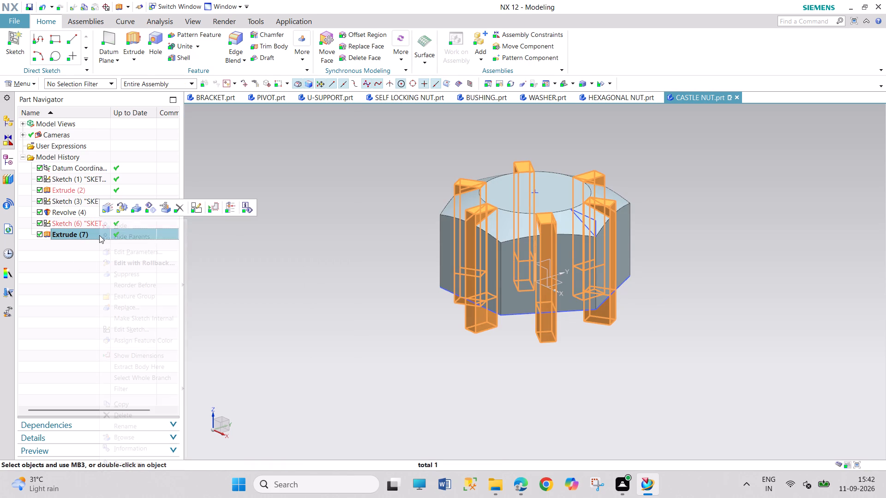
drag(126, 264, 130, 264)
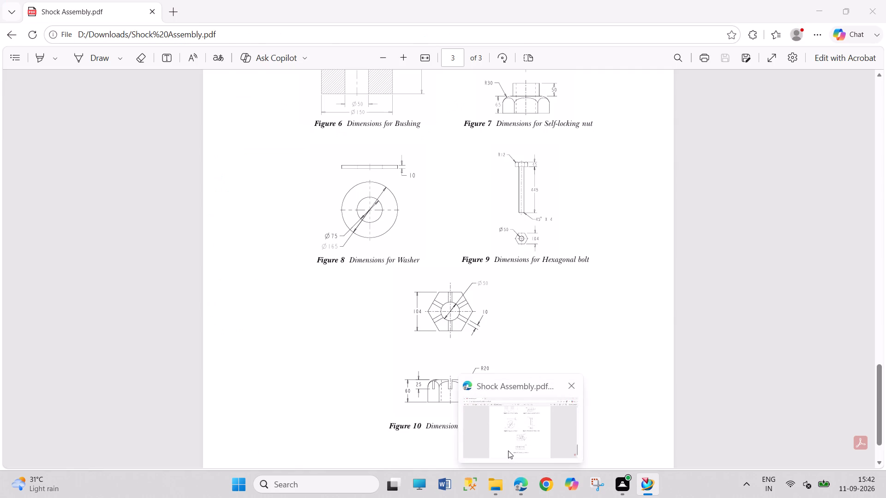
text(25)
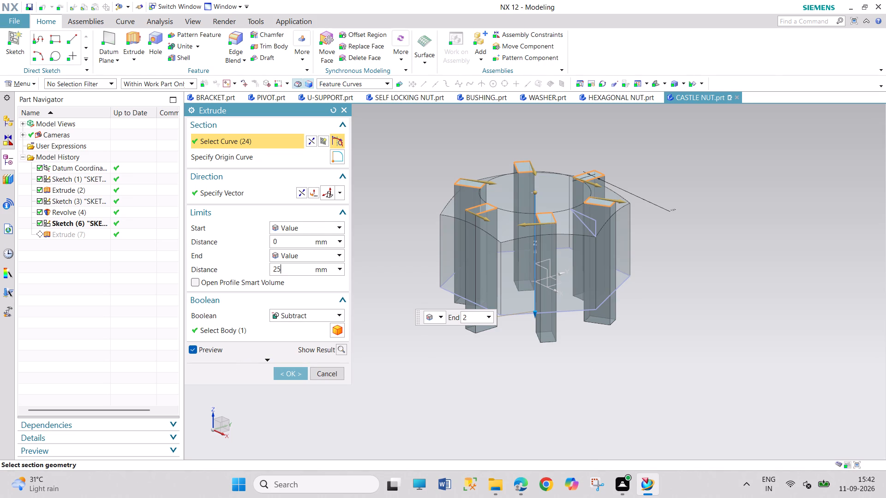
key(Return)
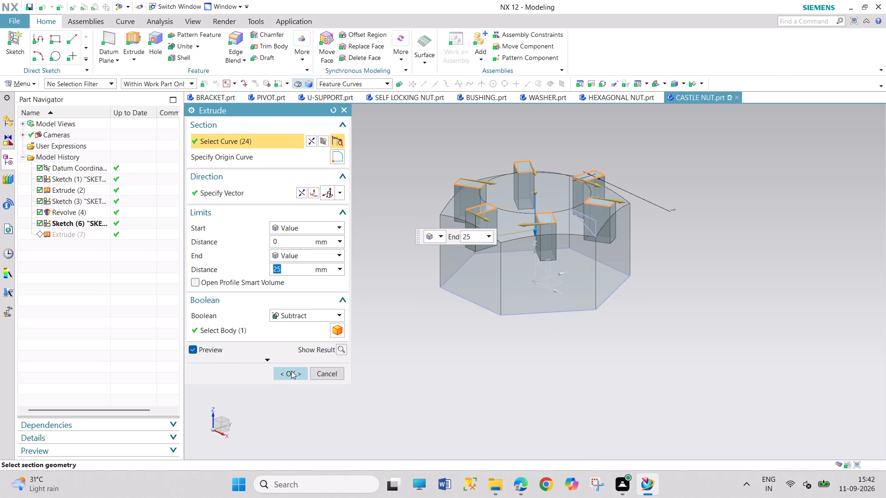
click(291, 371)
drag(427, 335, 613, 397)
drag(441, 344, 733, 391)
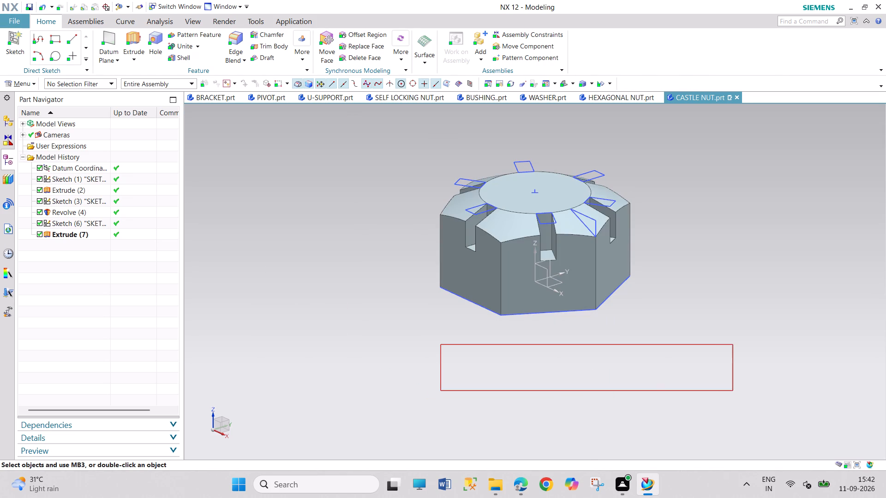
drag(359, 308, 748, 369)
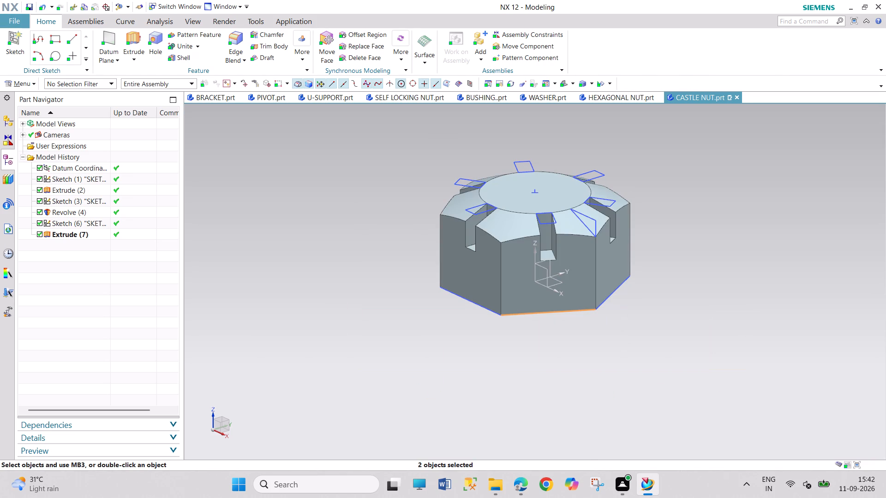
Save the castle nut part.
key(ctrl+s)
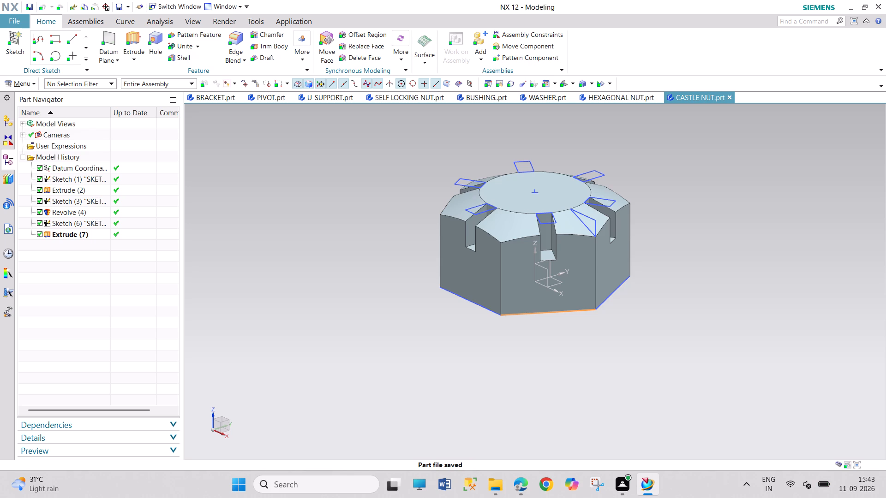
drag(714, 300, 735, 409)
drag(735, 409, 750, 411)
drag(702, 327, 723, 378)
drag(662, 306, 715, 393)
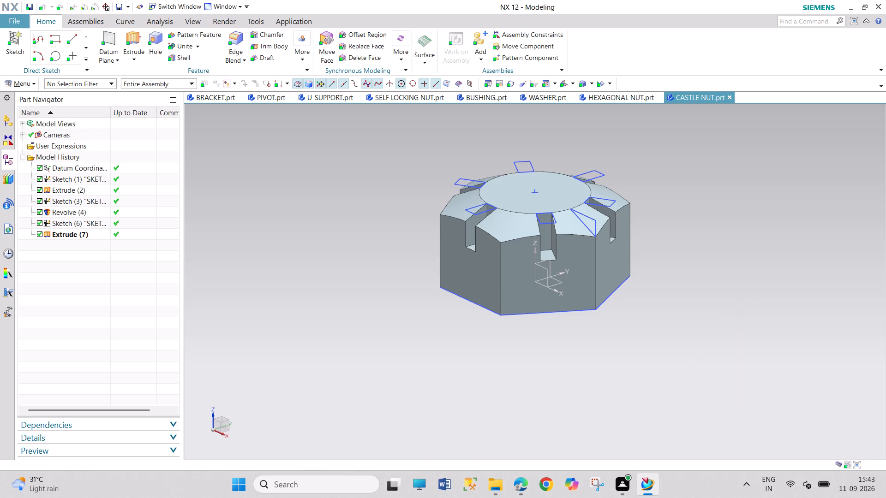
Create a new assembly file in millimetres from the Assembly template, keeping the default file name.
key(ctrl+n)
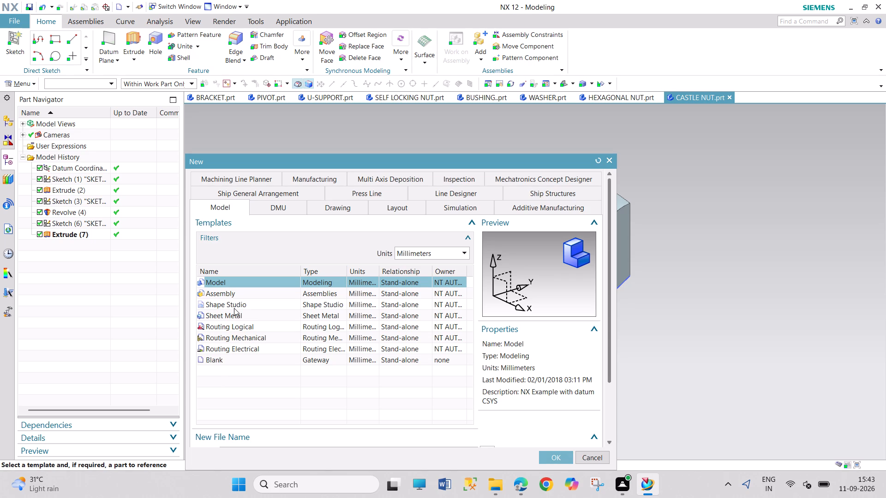
click(236, 295)
click(545, 460)
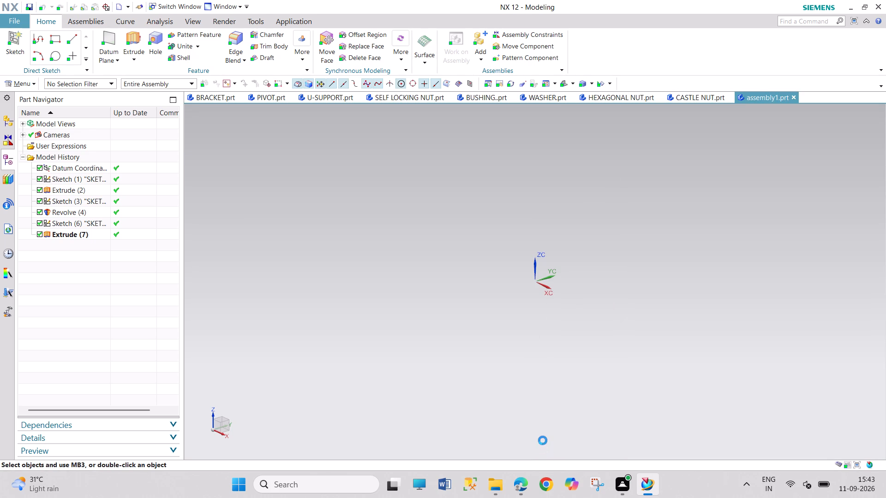
Switch to the Shock Assembly PDF in Edge and examine the assembled view, the exploded view and the bracket, pivot and U-support drawings.
click(530, 444)
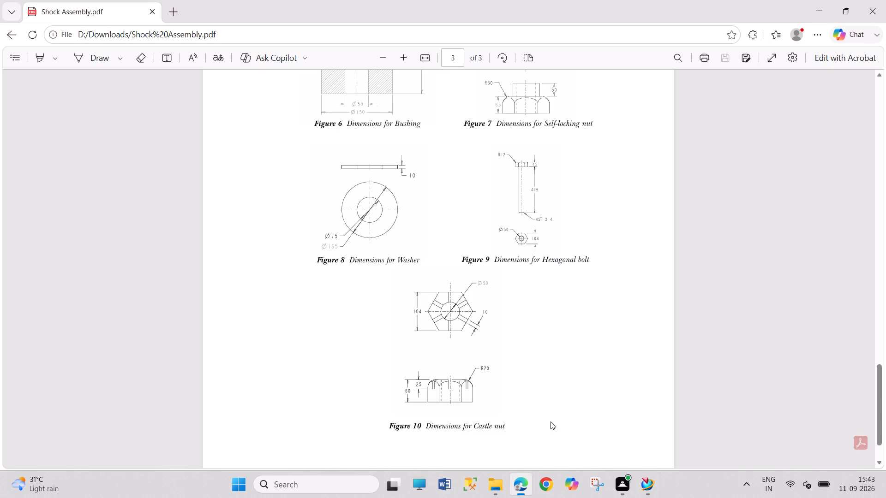
scroll(551, 385, up, 13)
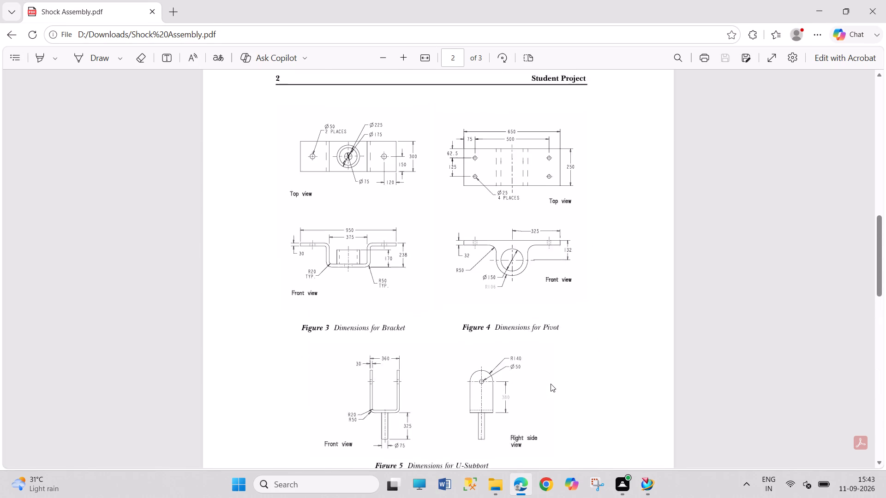
scroll(551, 384, up, 10)
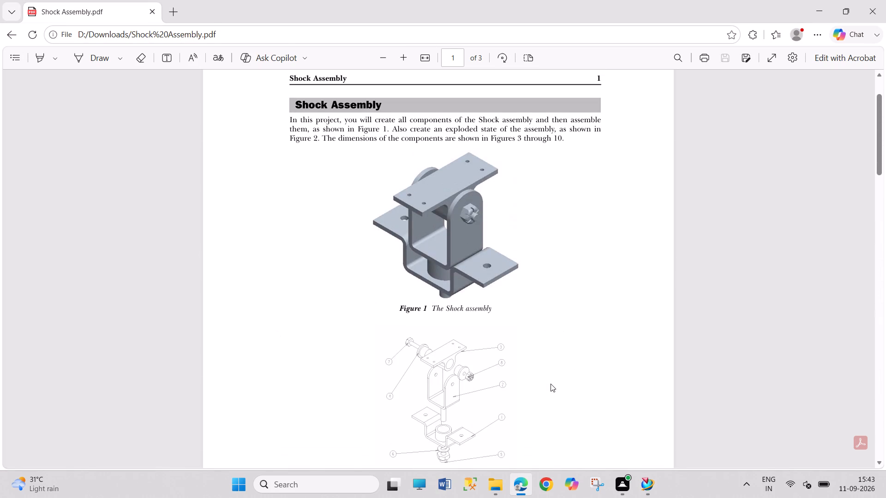
scroll(551, 383, down, 8)
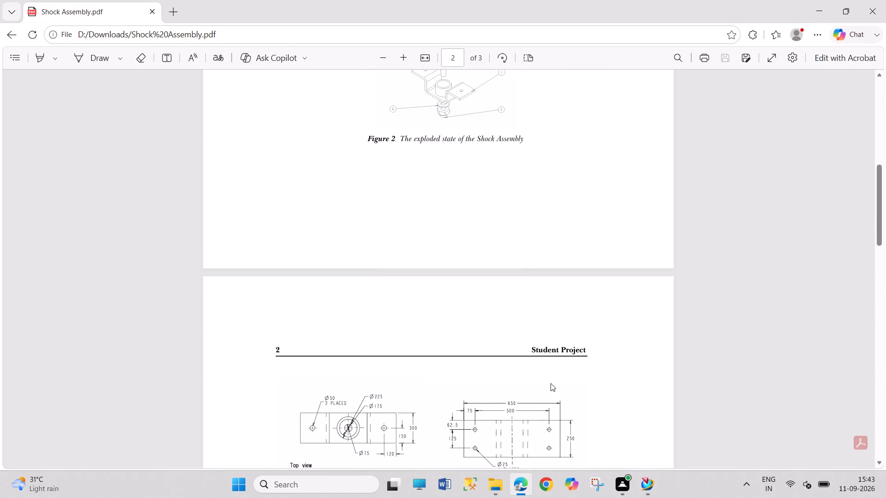
scroll(551, 383, down, 4)
scroll(551, 383, up, 3)
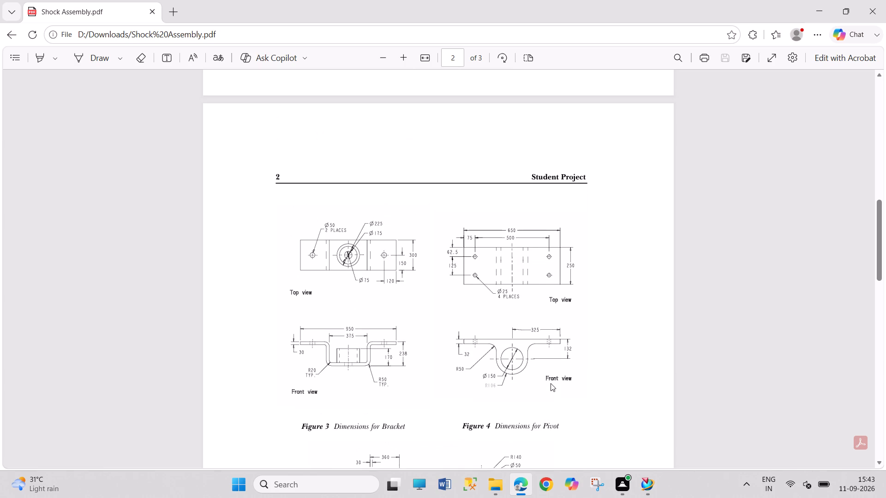
scroll(551, 383, up, 3)
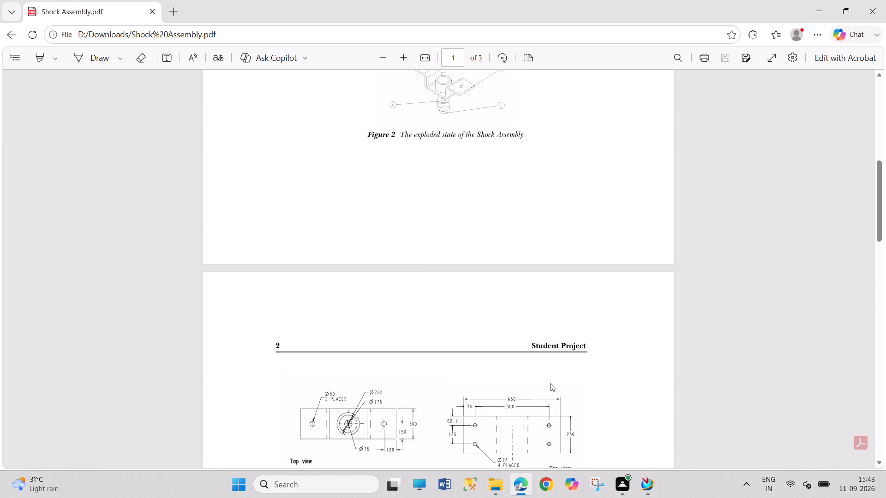
scroll(551, 383, up, 4)
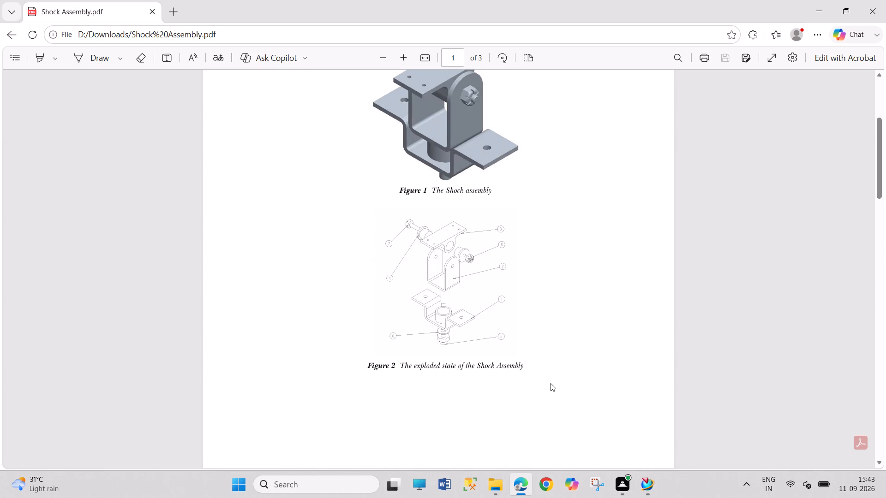
scroll(551, 383, down, 6)
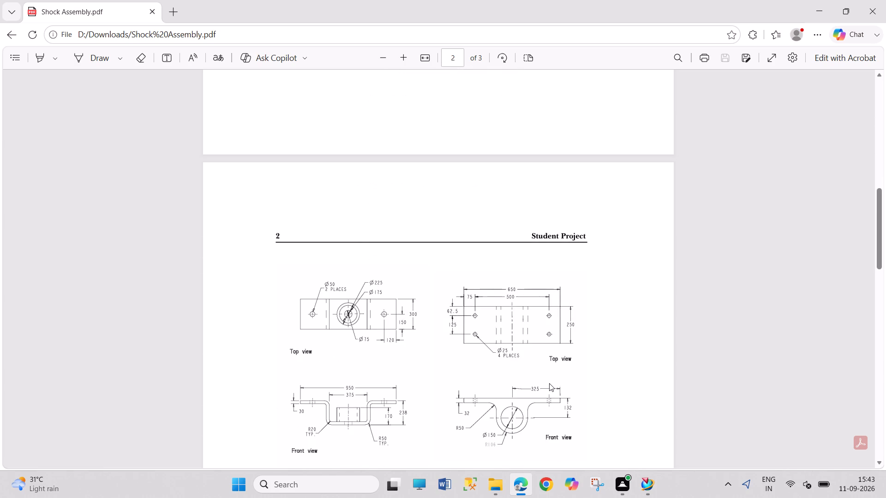
scroll(549, 383, down, 4)
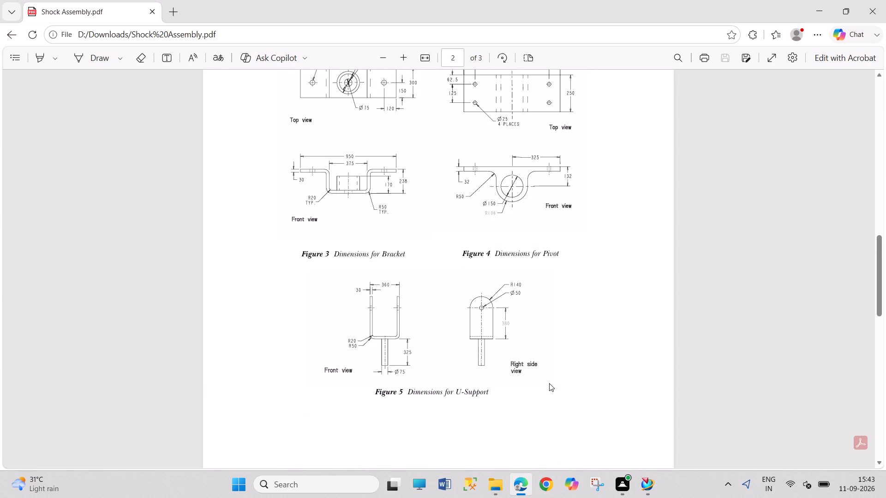
scroll(549, 383, down, 5)
scroll(549, 383, up, 13)
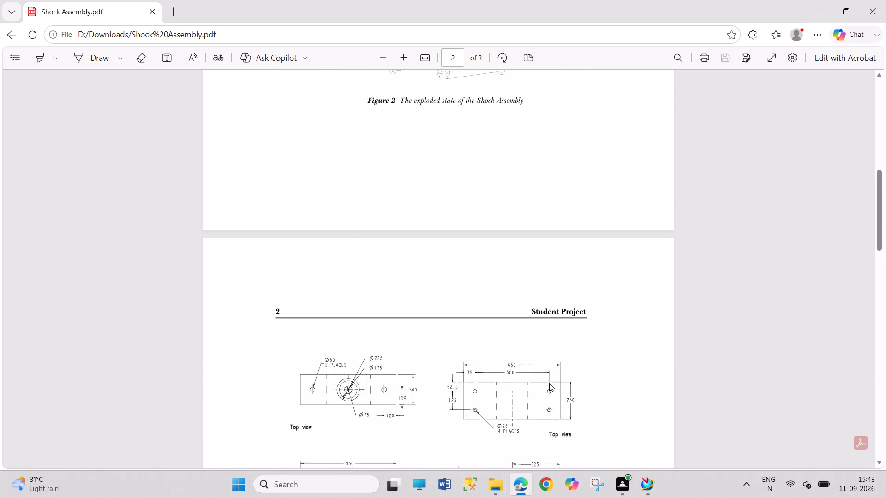
scroll(549, 383, up, 2)
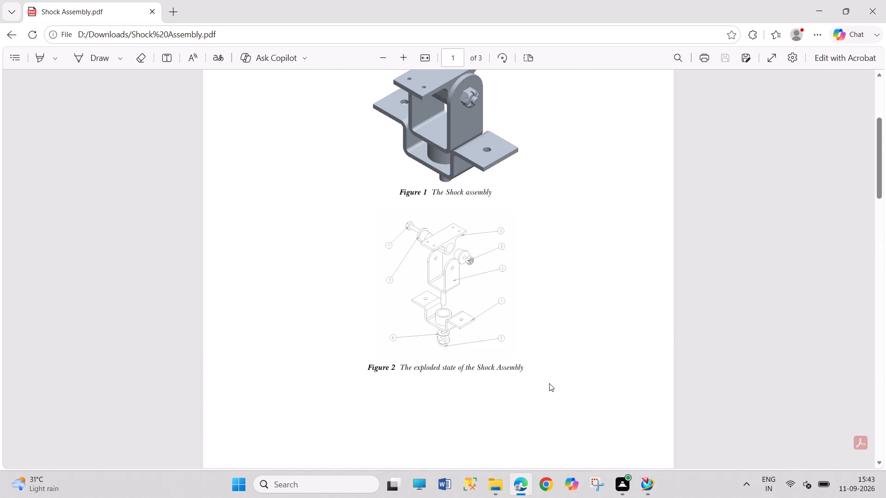
scroll(549, 383, down, 5)
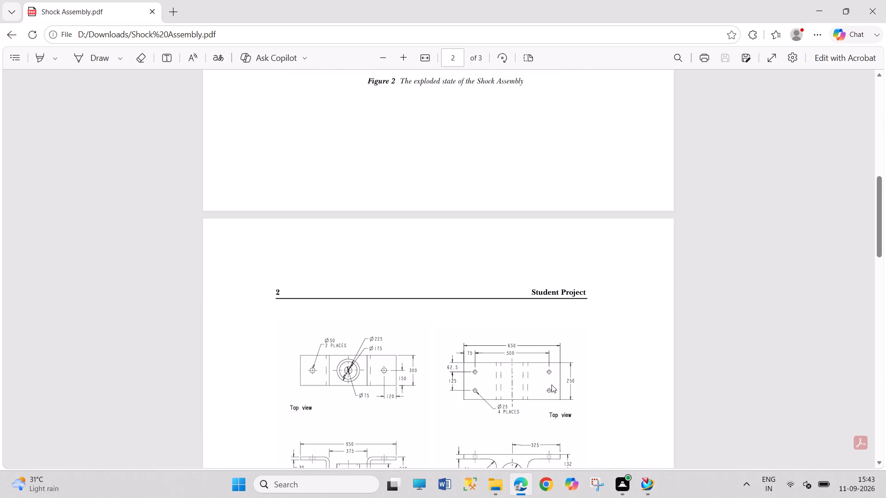
scroll(460, 406, down, 1)
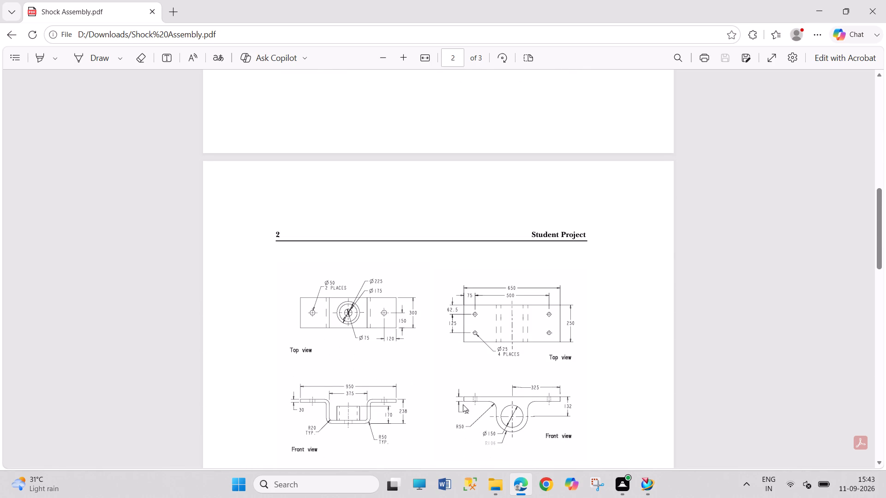
scroll(377, 420, down, 2)
scroll(380, 419, up, 1)
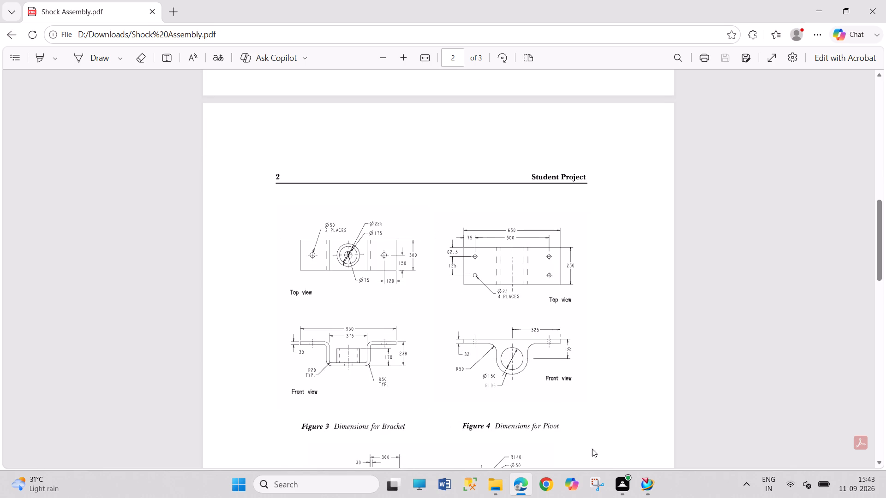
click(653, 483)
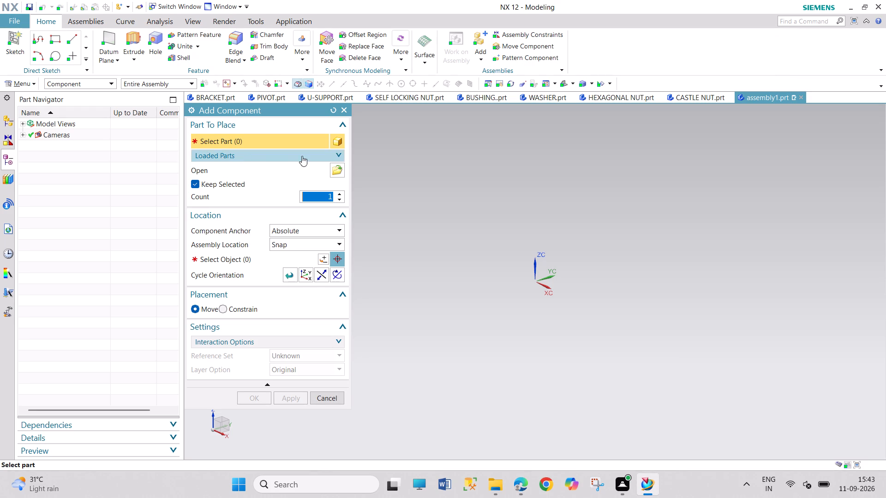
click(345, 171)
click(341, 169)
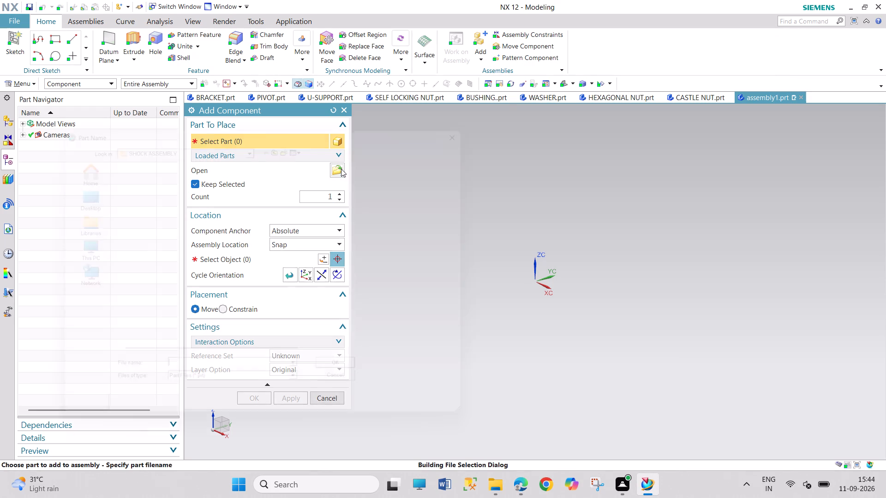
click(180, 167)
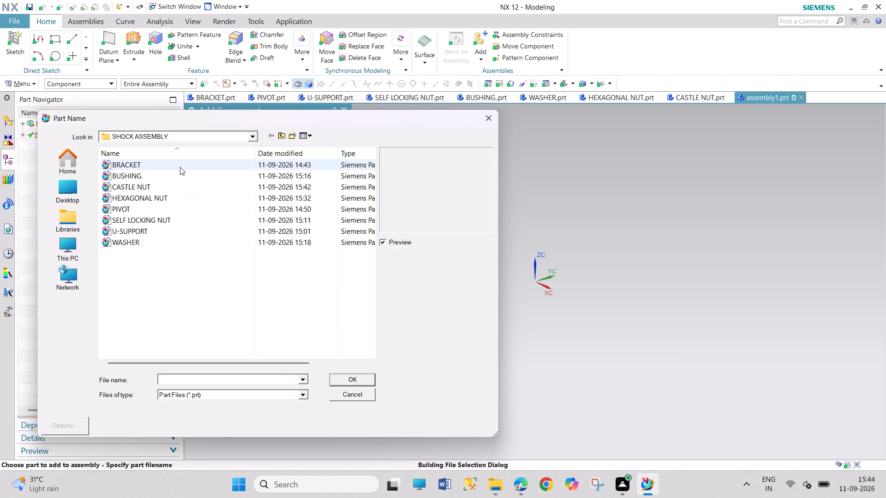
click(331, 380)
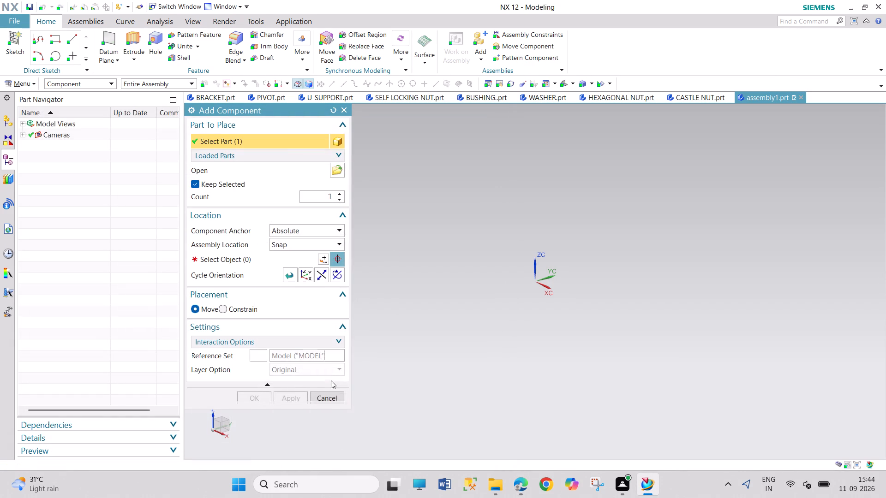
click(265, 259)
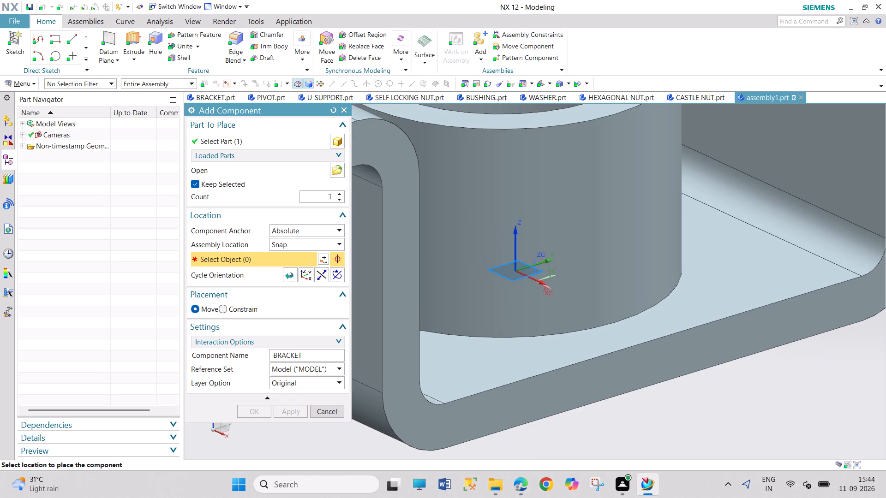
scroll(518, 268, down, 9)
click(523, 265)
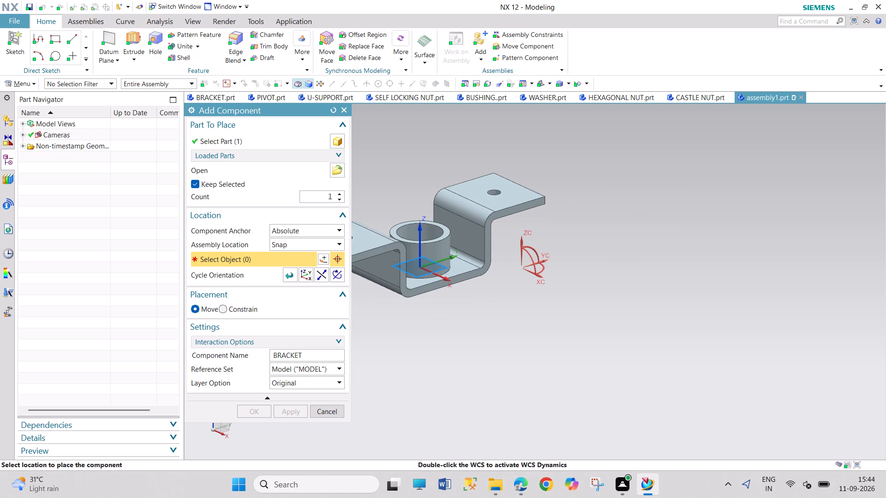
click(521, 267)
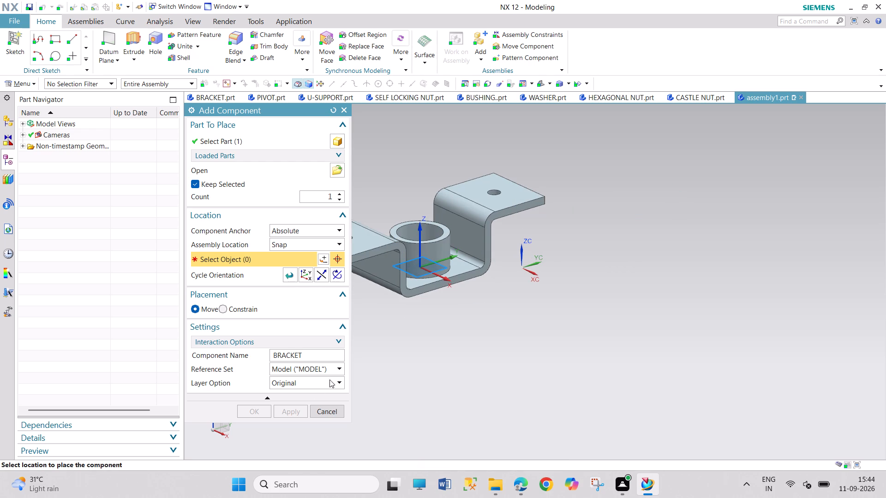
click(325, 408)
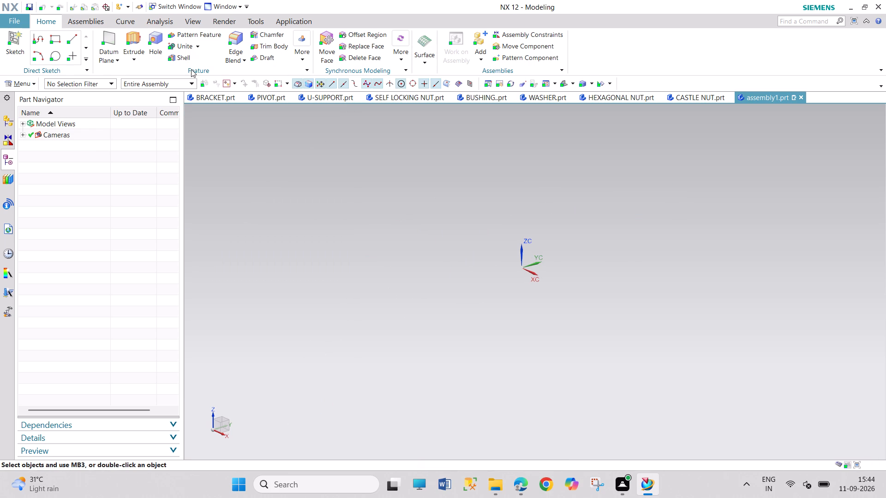
Load the BRACKET part from the SHOCK ASSEMBLY folder as a new component and place it near the assembly origin.
click(483, 48)
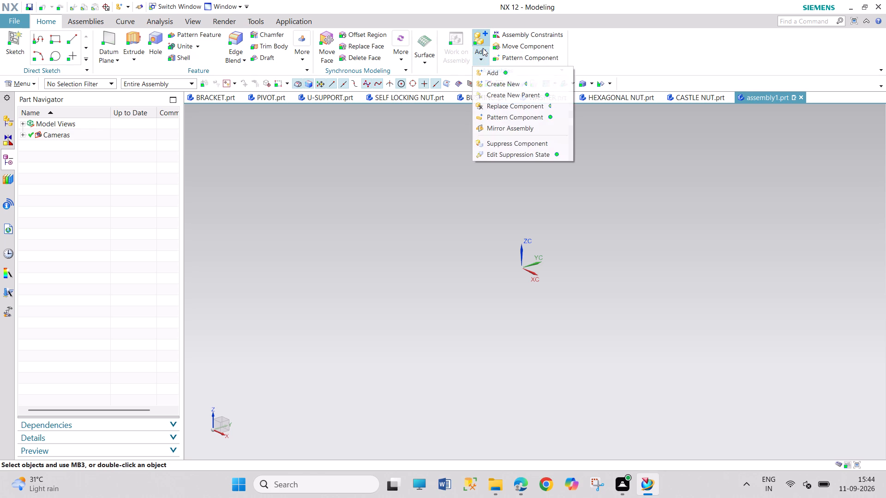
click(500, 71)
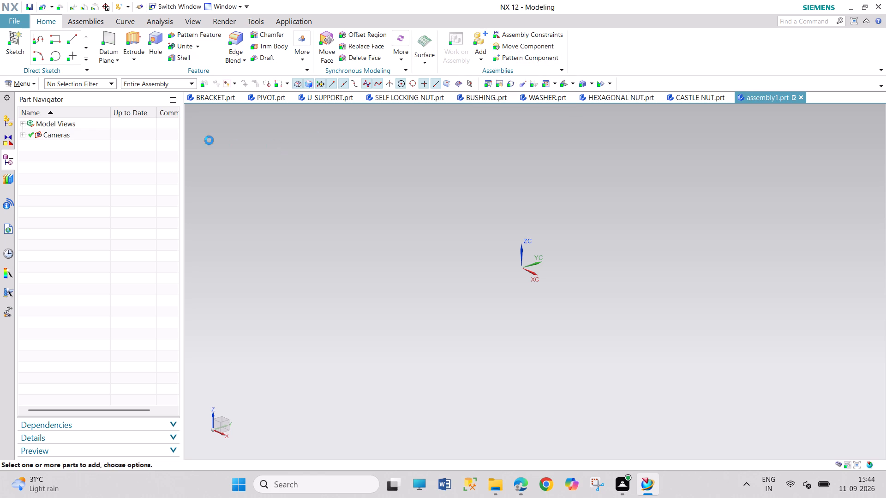
click(341, 170)
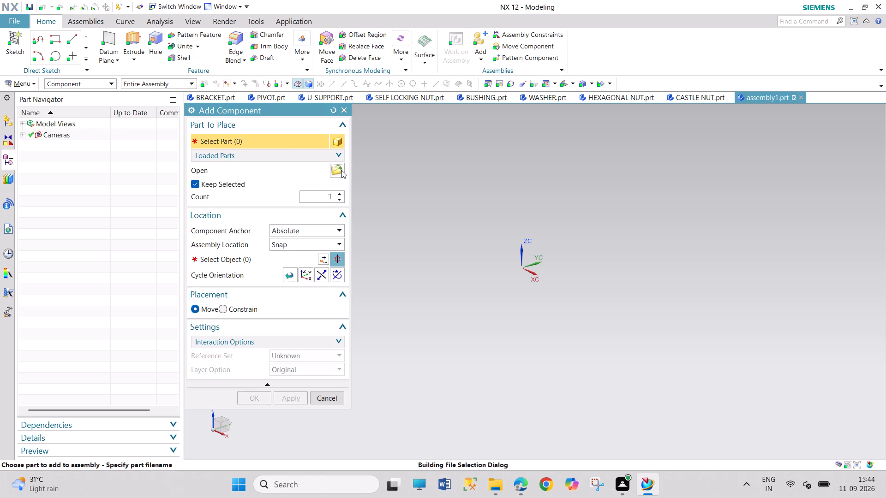
click(185, 169)
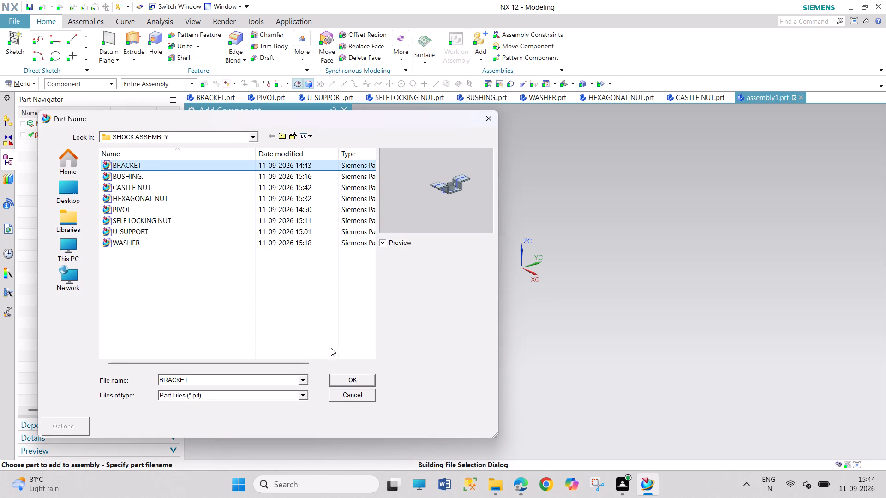
click(344, 391)
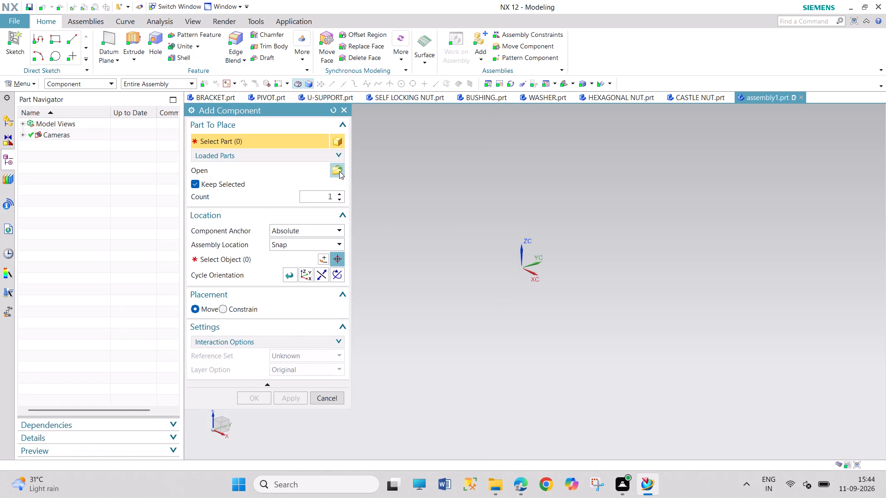
click(339, 171)
click(236, 161)
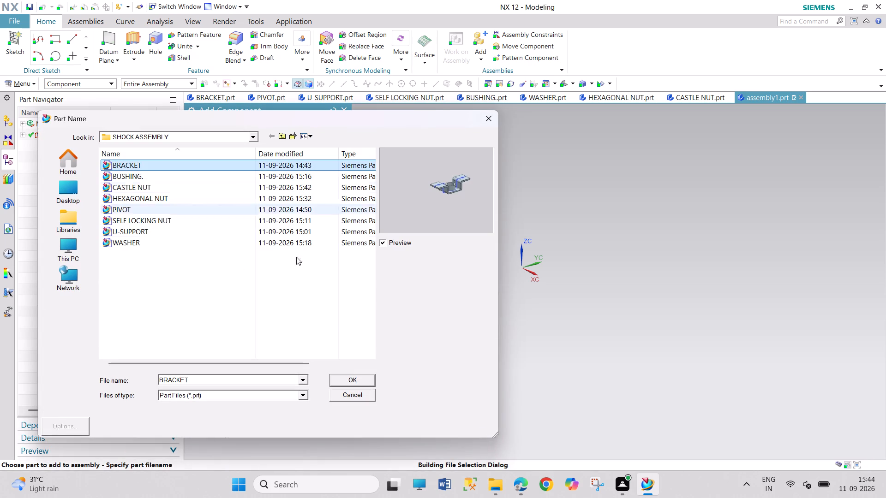
click(339, 385)
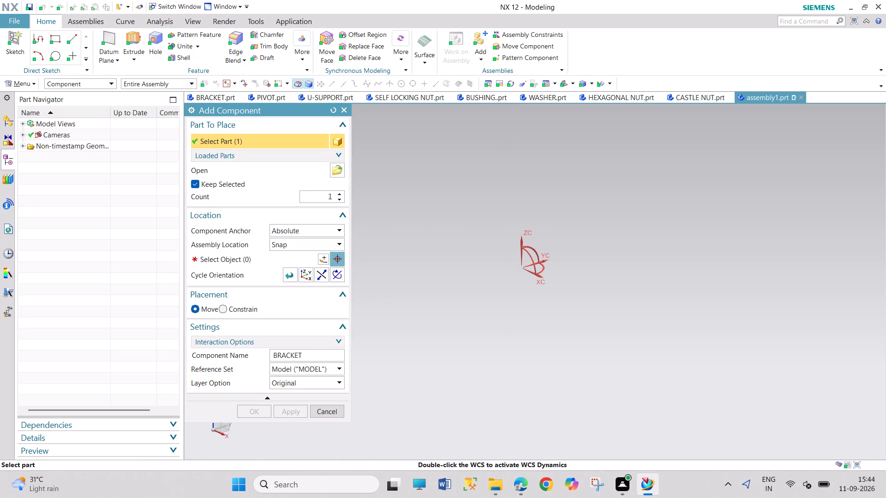
click(295, 260)
click(499, 269)
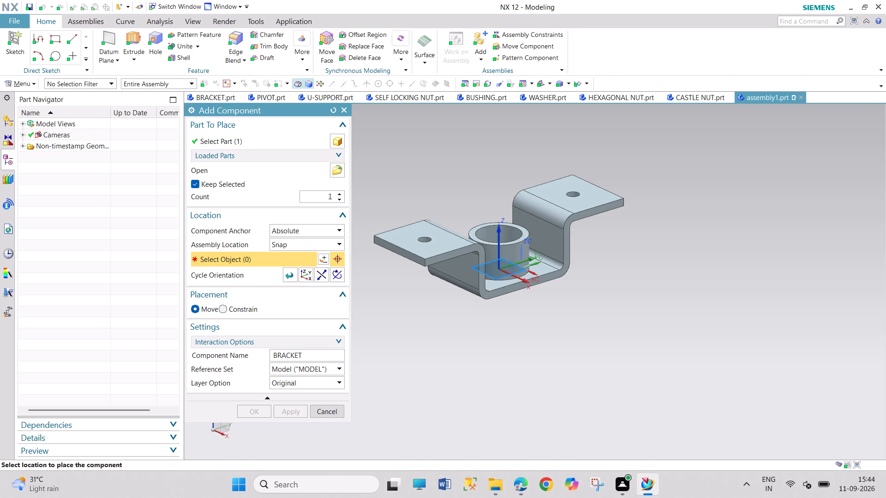
Position the bracket at X 0, Y 0, Z 0 and add it as the first component with a Fix constraint.
double_click(531, 274)
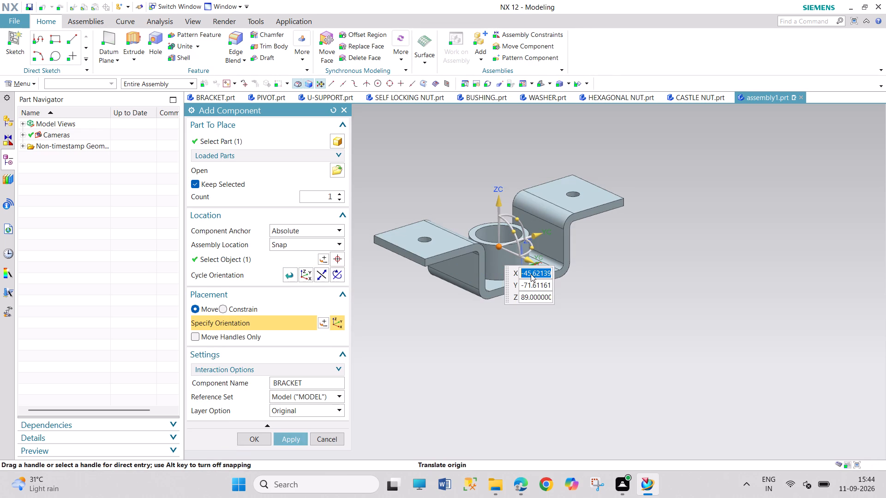
key(0)
double_click(535, 286)
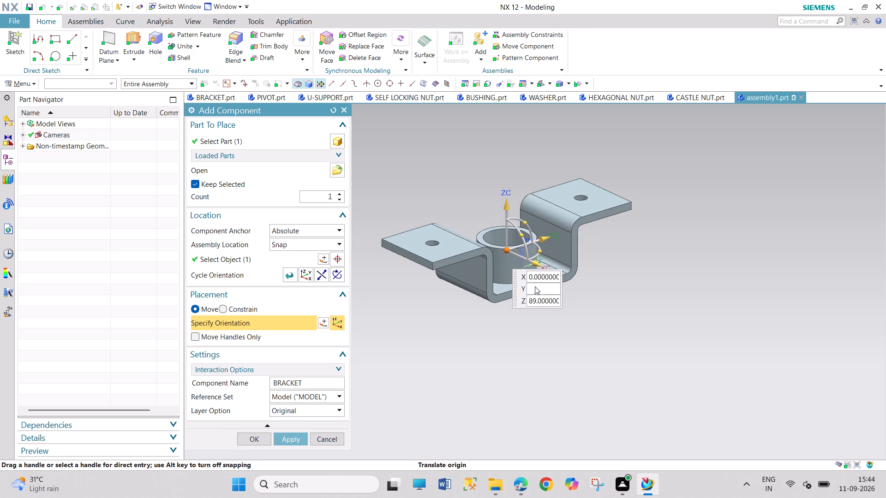
key(0)
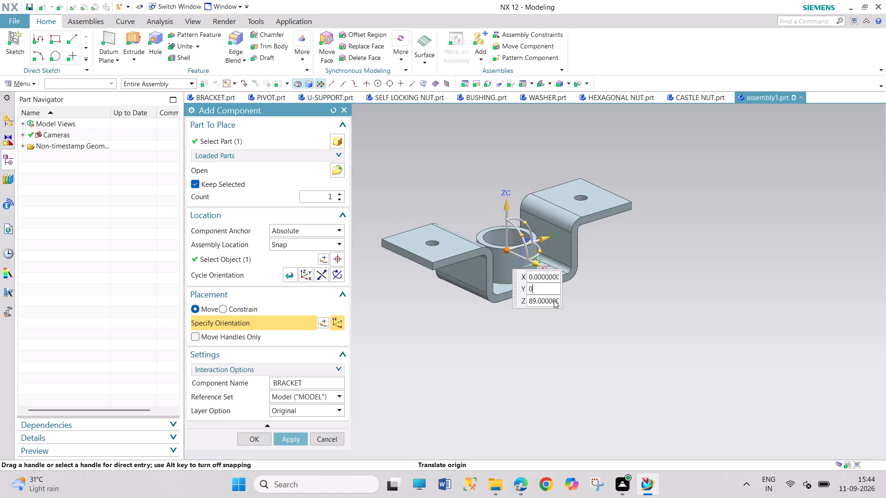
double_click(553, 299)
key(0)
key(Return)
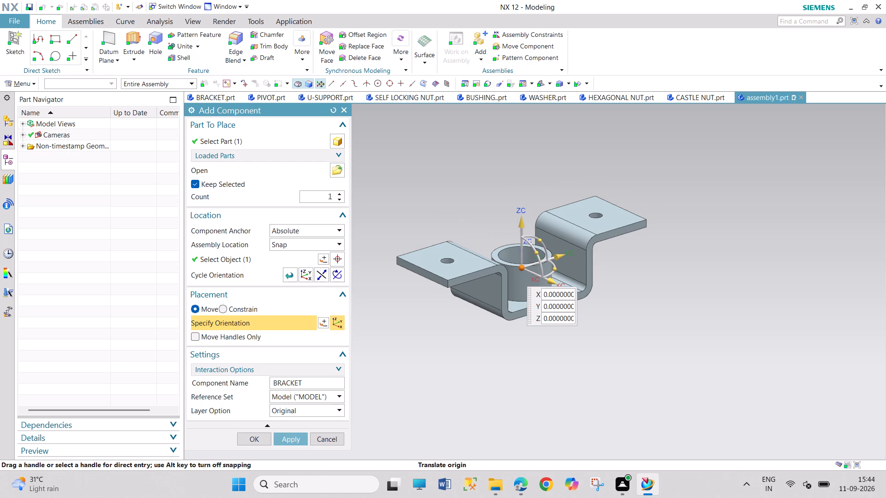
click(286, 439)
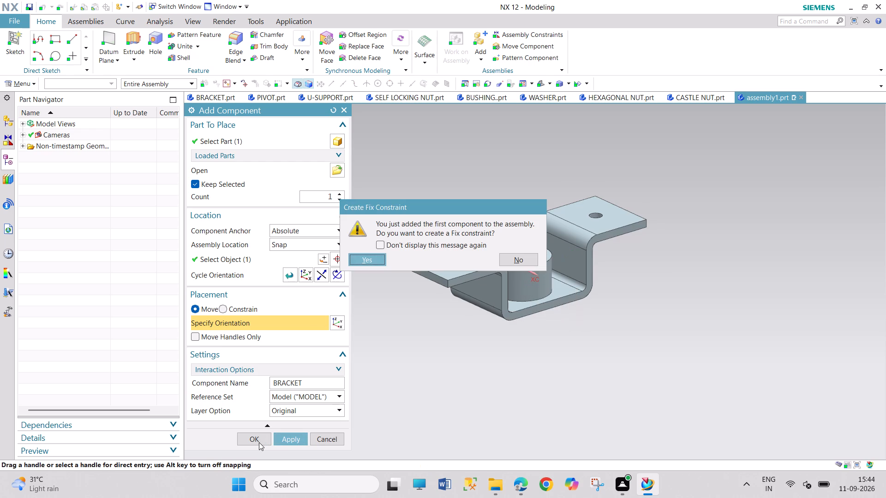
click(257, 442)
click(370, 265)
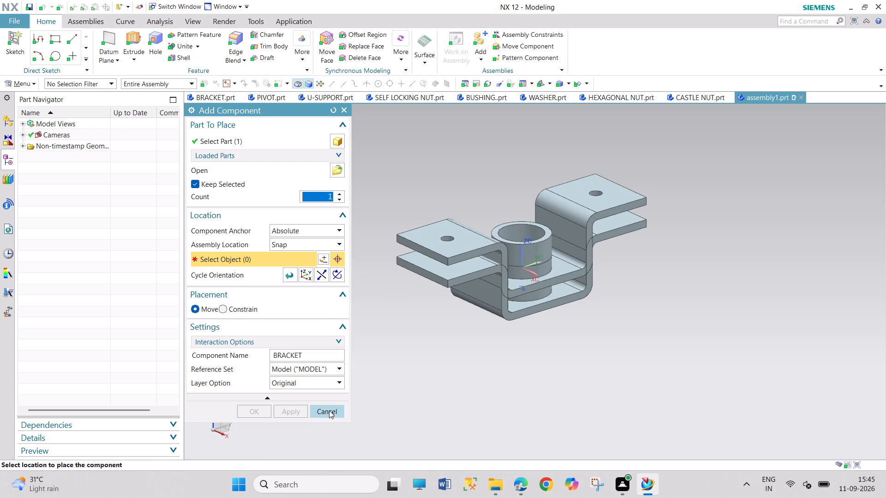
click(329, 410)
Add the U-SUPPORT part as a component in the empty space beside the bracket.
scroll(419, 385, down, 1)
scroll(419, 385, up, 1)
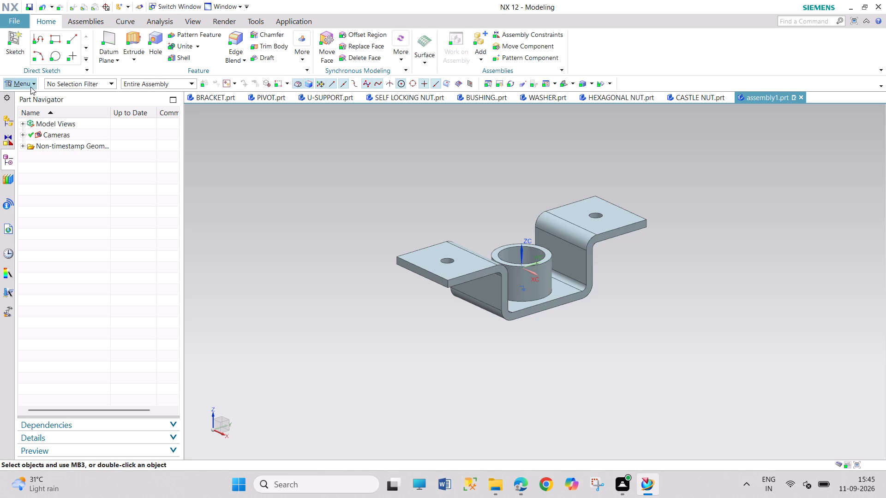
click(485, 37)
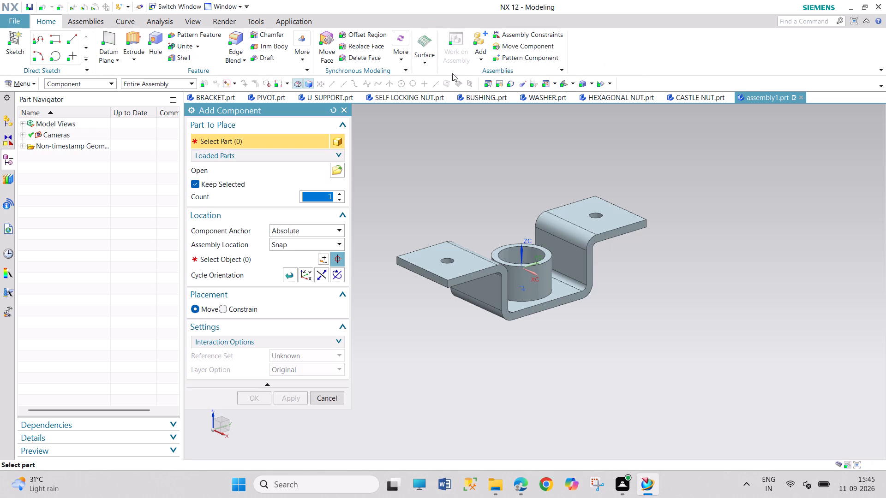
click(339, 172)
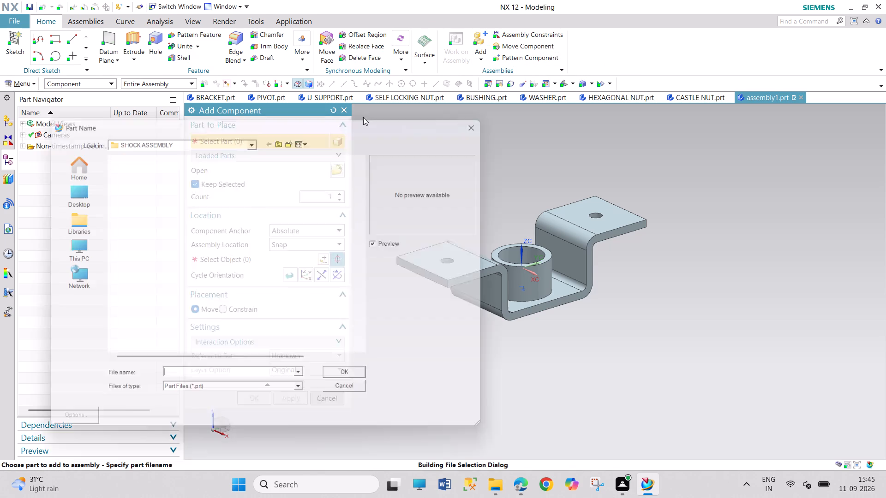
click(194, 179)
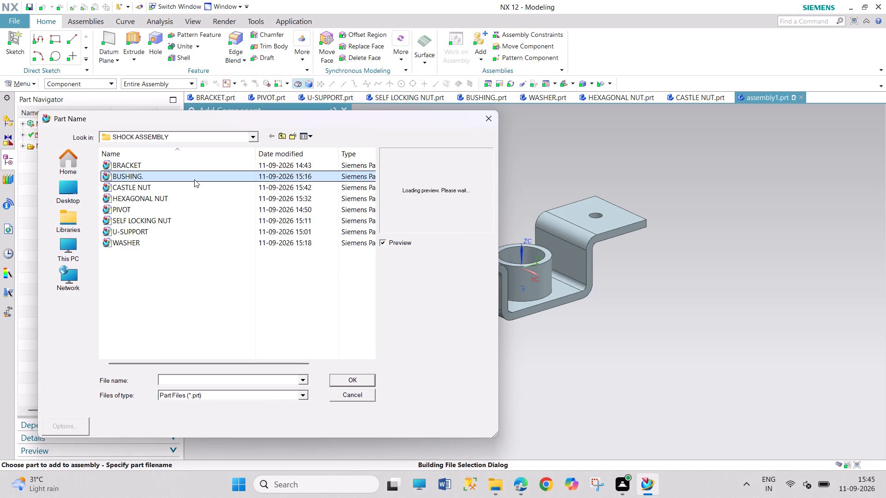
click(193, 190)
click(193, 196)
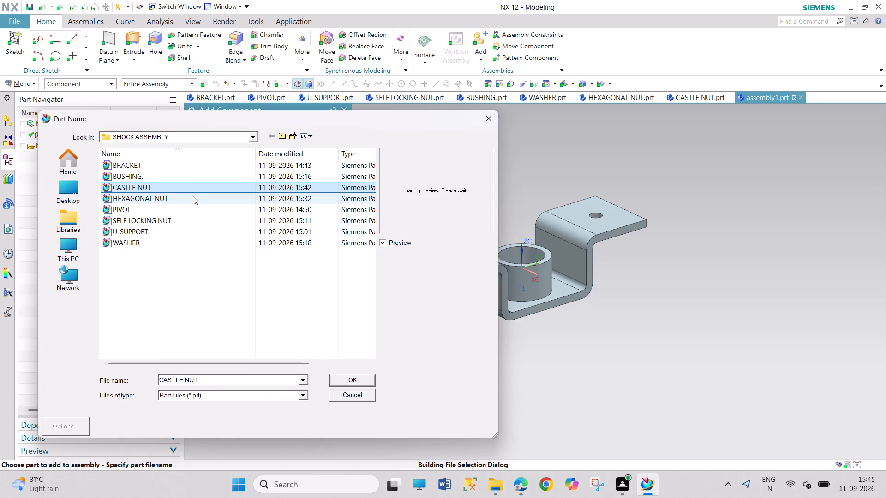
click(196, 208)
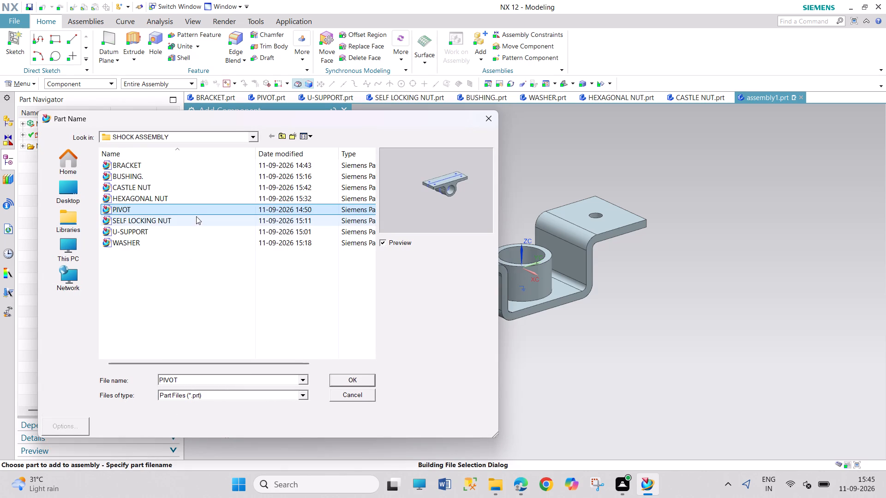
click(196, 219)
click(197, 233)
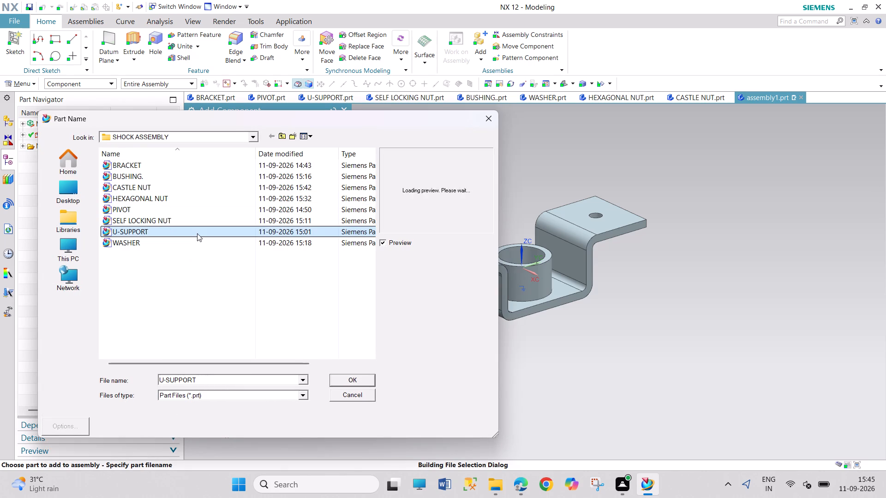
click(337, 381)
click(280, 260)
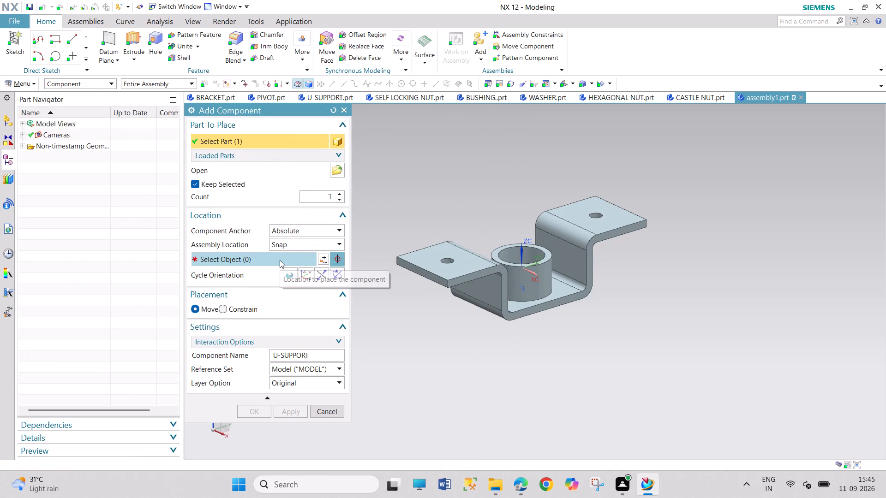
click(719, 206)
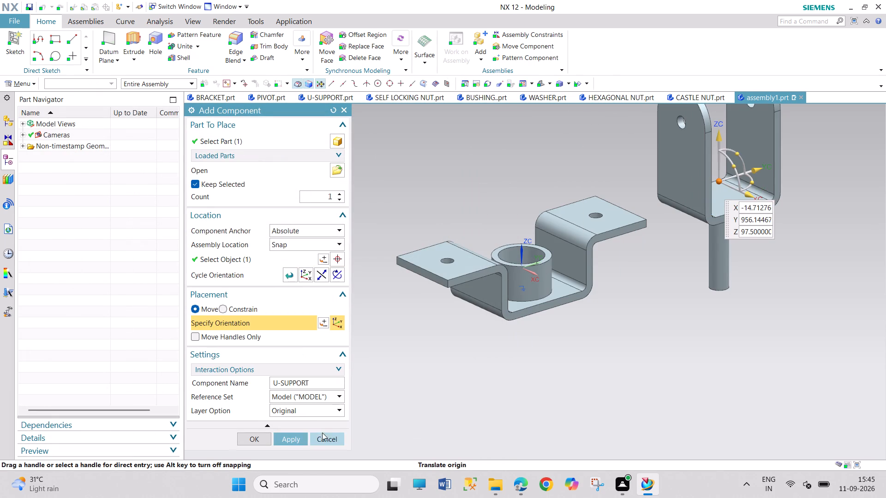
click(300, 438)
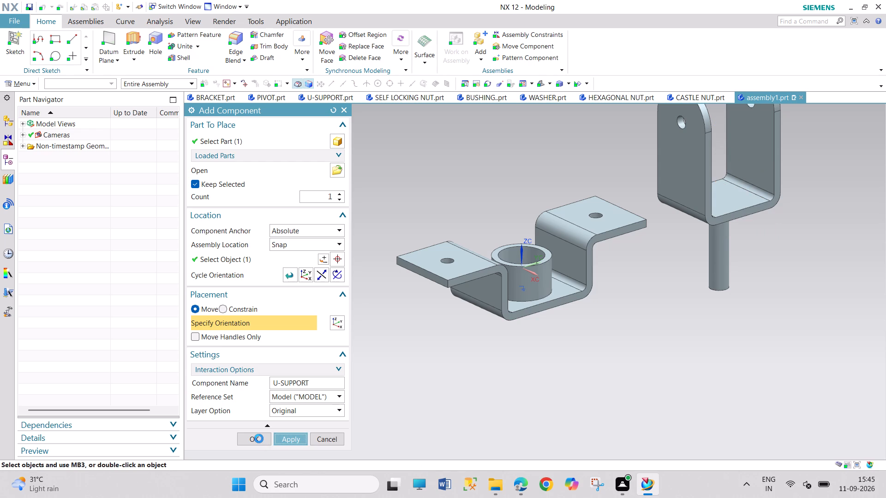
click(319, 415)
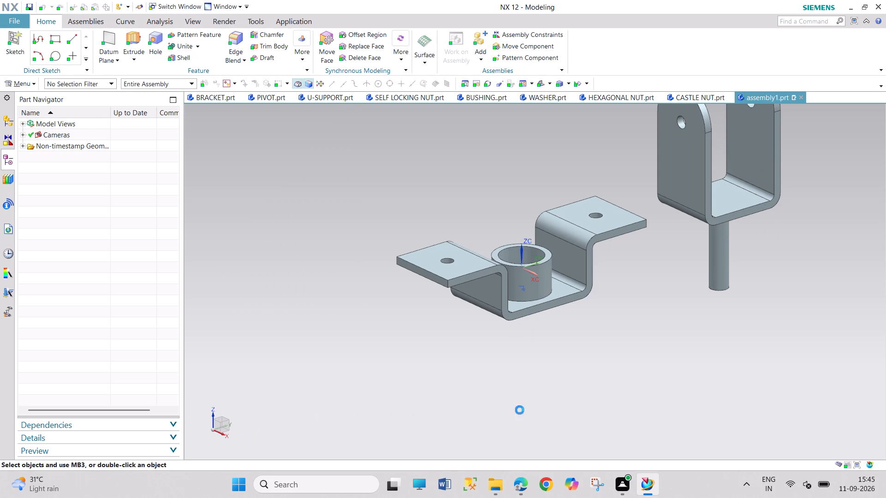
Apply an Align/Lock constraint between the circular edge where the U-support's shank meets its base and the bracket's centre hole edge.
middle_drag(737, 287, 700, 260)
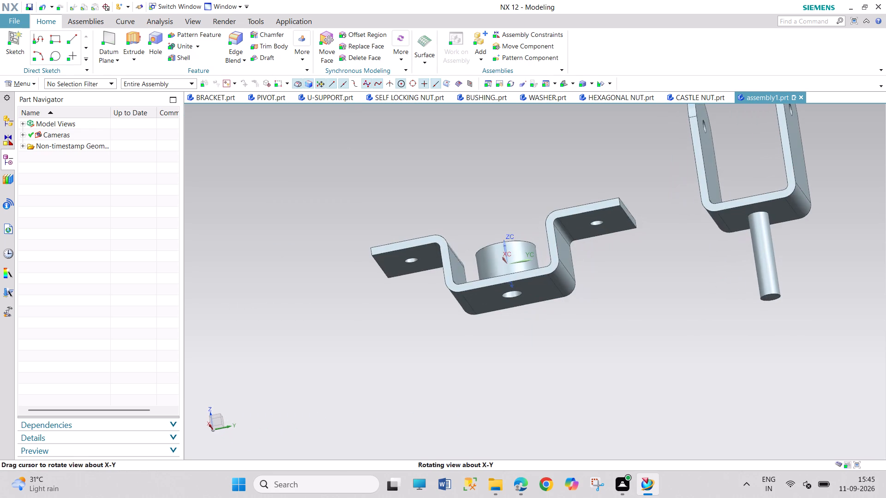
middle_drag(700, 260, 706, 258)
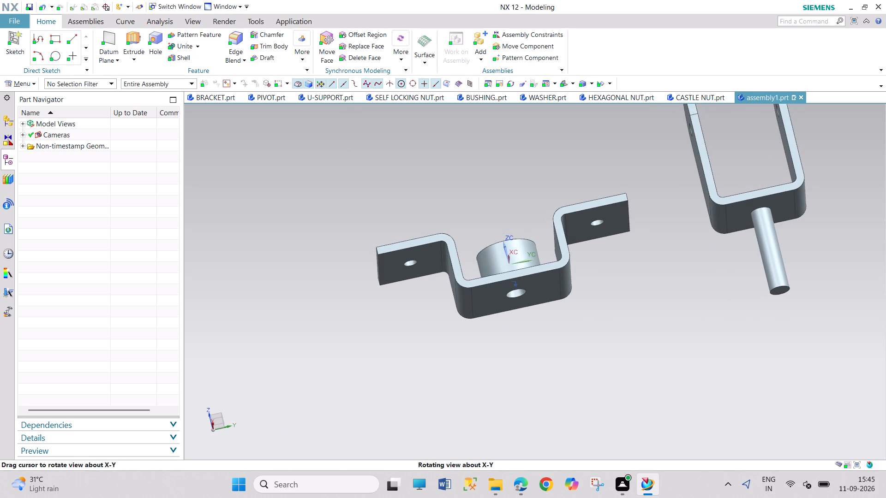
click(507, 32)
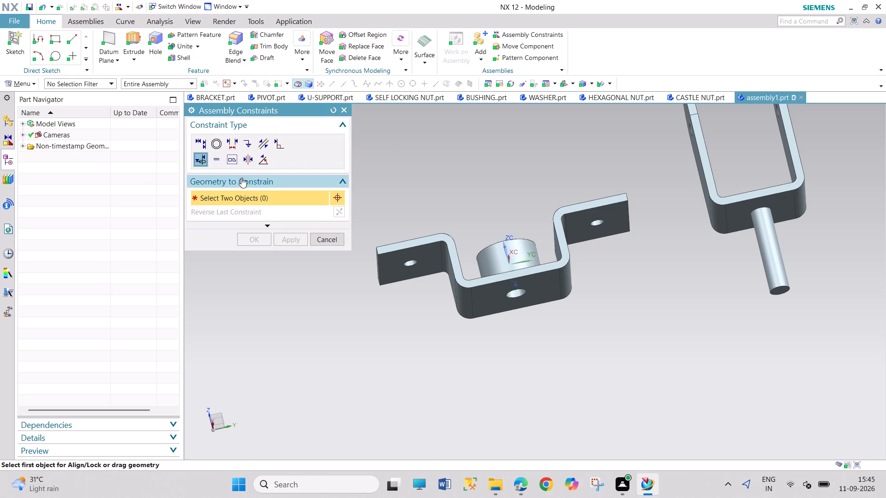
click(771, 211)
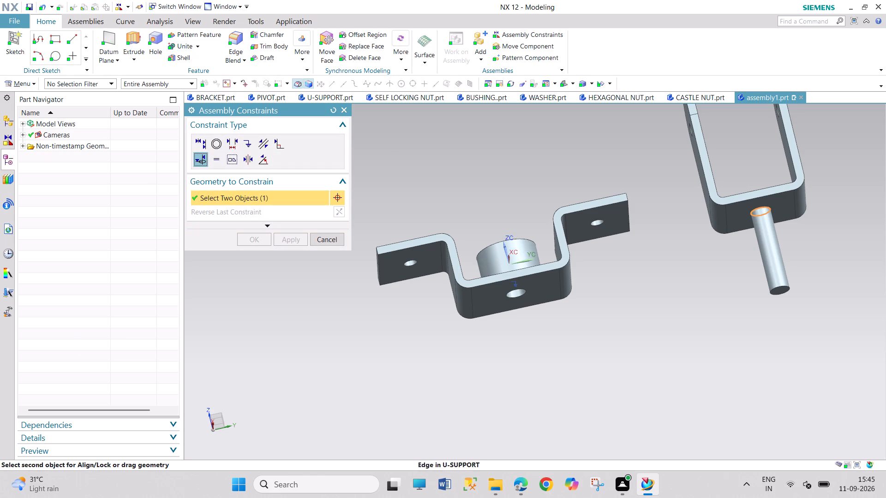
scroll(584, 332, up, 1)
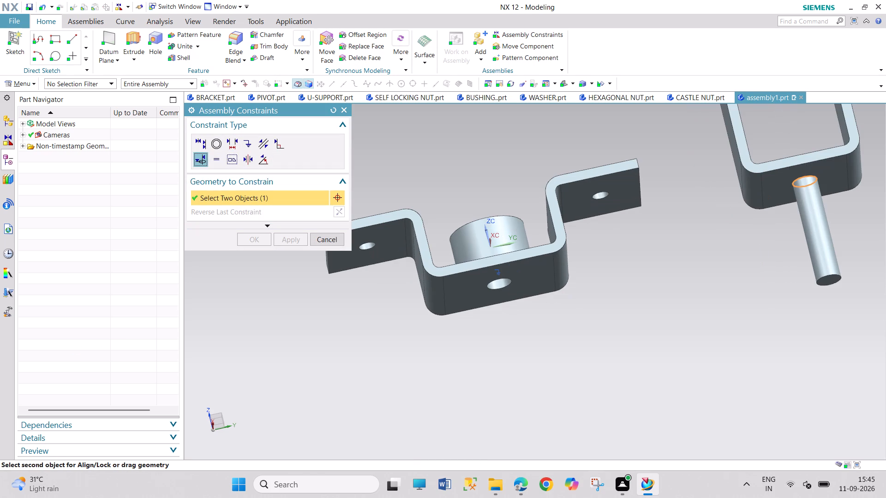
right_drag(590, 350, 593, 363)
middle_click(593, 363)
middle_drag(583, 309, 606, 379)
click(507, 238)
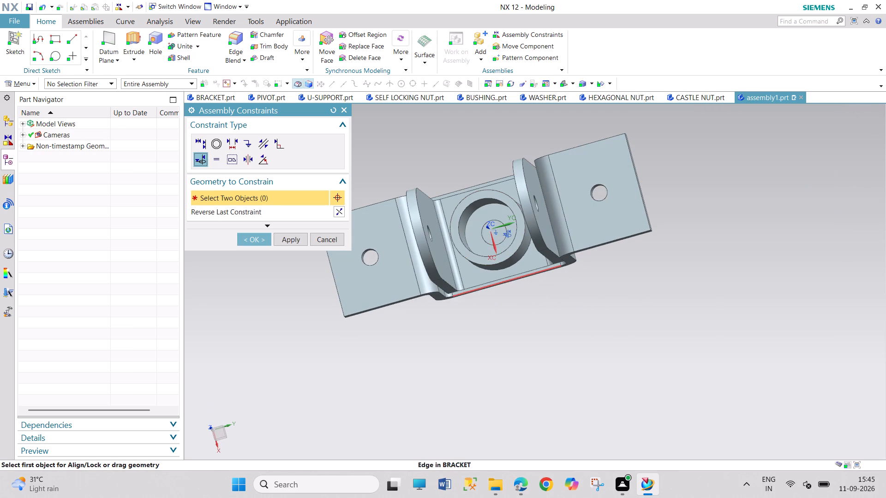
Reverse the U-support's last Align/Lock constraint twice, and undo the last reversal.
middle_drag(487, 307, 482, 261)
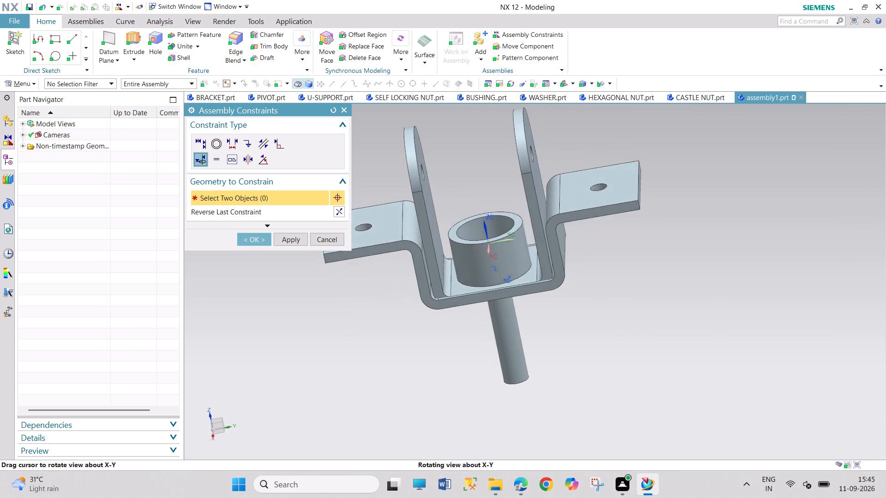
middle_drag(482, 261, 489, 250)
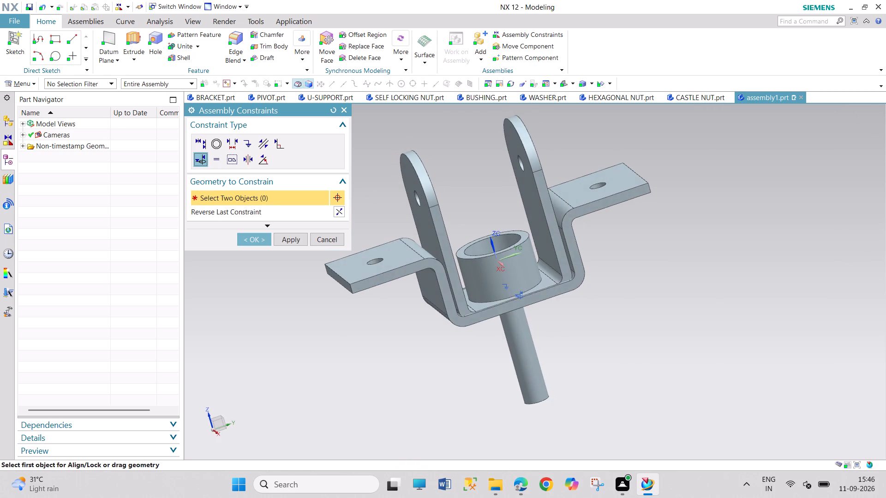
click(338, 215)
click(338, 214)
key(ctrl+z)
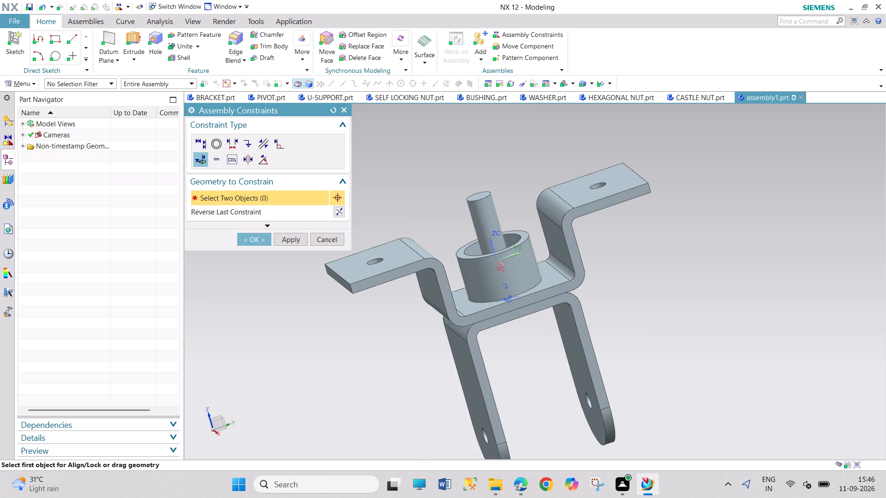
Undo the U-support's reversal and its Align/Lock constraint to the bracket's centre hole.
key(ctrl+z)
key(ctrl+z)
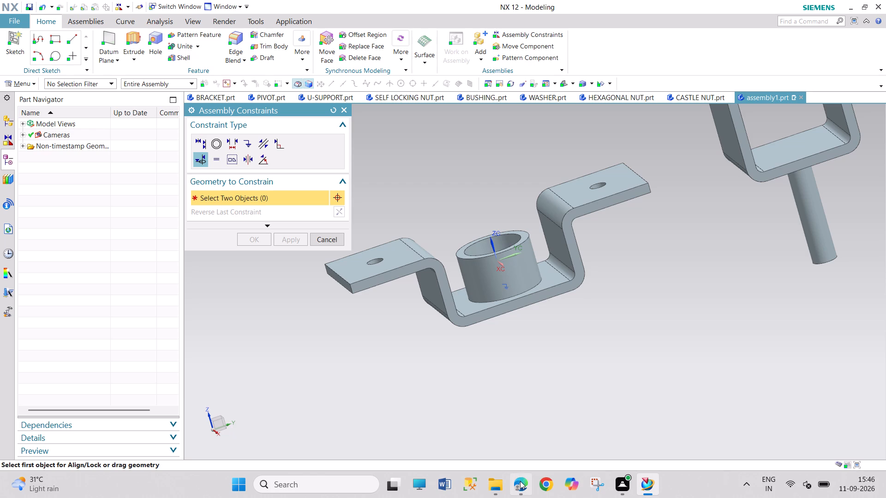
Switch to the Shock Assembly PDF and examine how the U-support sits on the bracket in Figures 1 and 2.
click(541, 416)
scroll(511, 360, up, 10)
scroll(509, 360, down, 3)
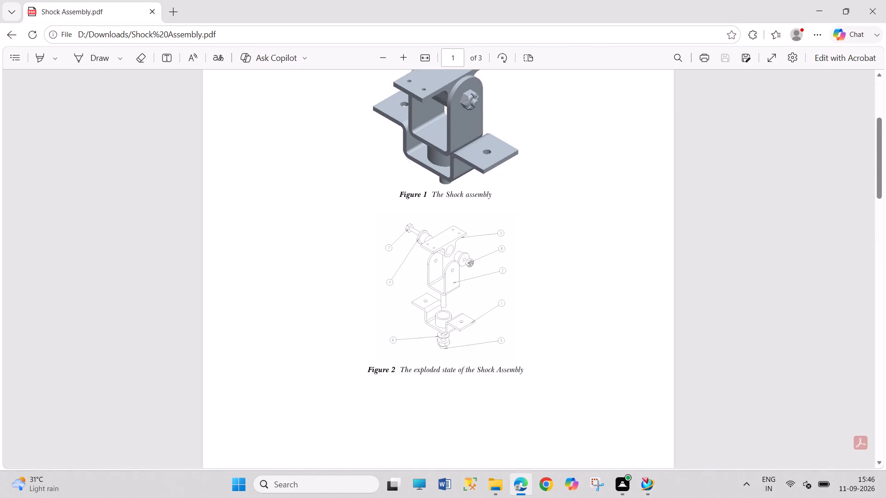
scroll(509, 361, up, 1)
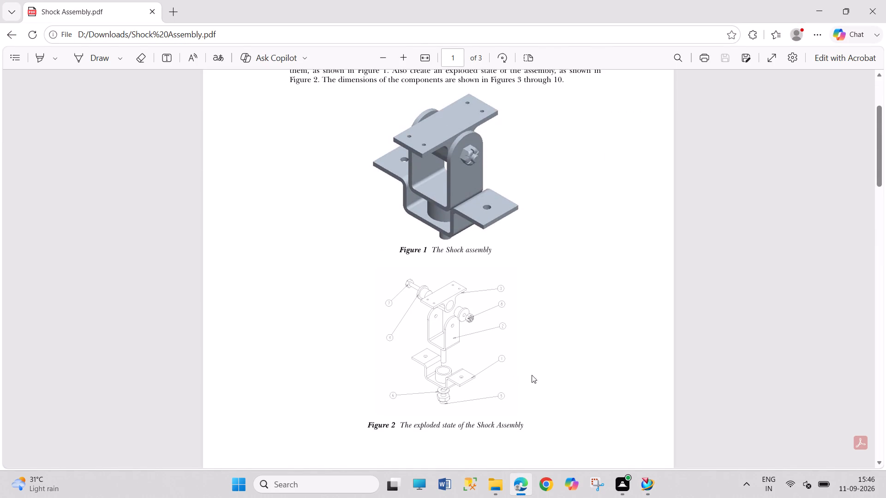
Back in NX, Align/Lock the U-support's circular edge where the shank meets the base to the top rim edge of the bracket's boss.
click(647, 481)
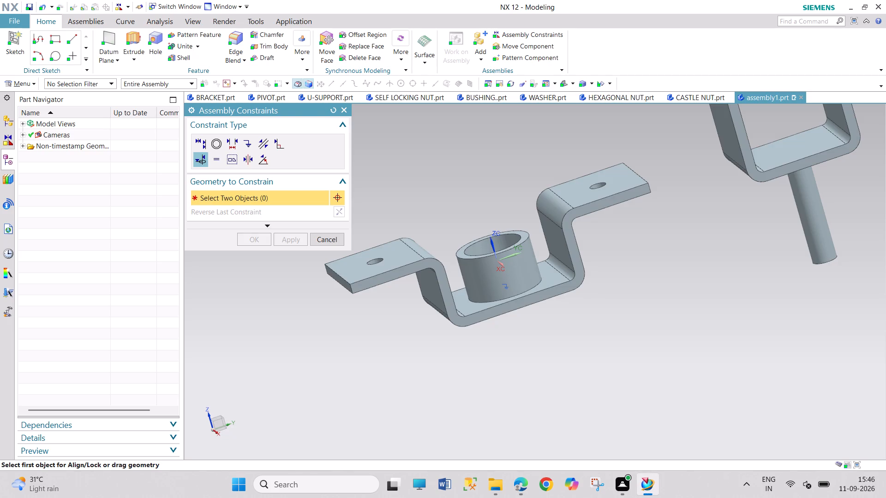
middle_drag(755, 243, 744, 216)
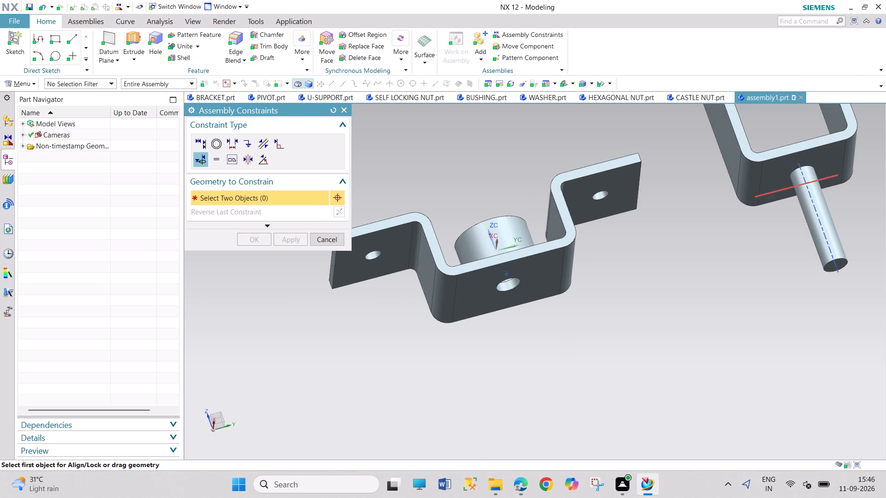
click(788, 175)
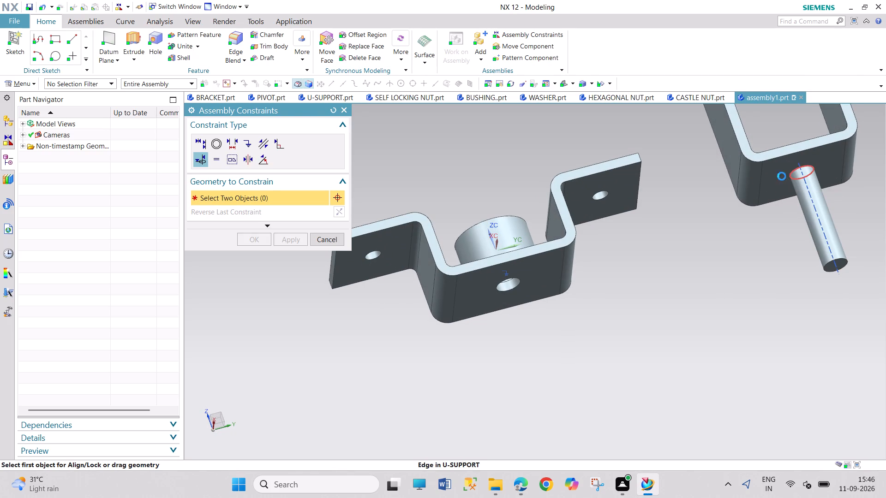
middle_drag(688, 168, 714, 221)
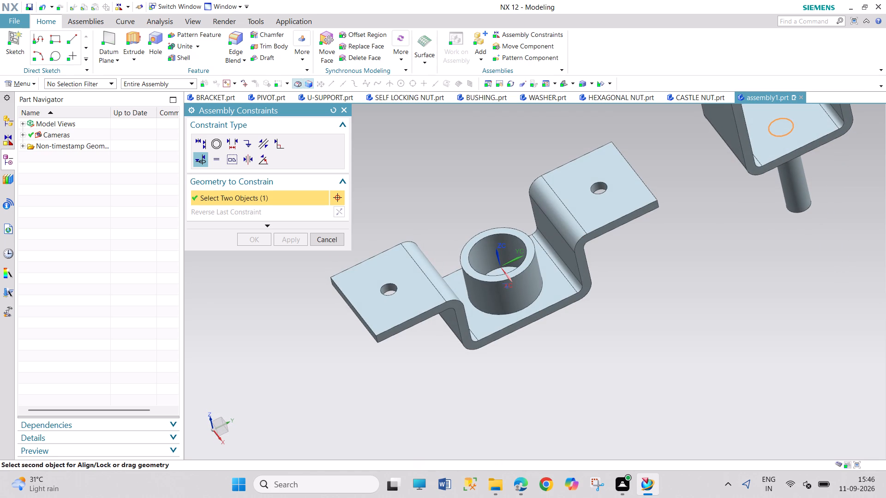
click(528, 253)
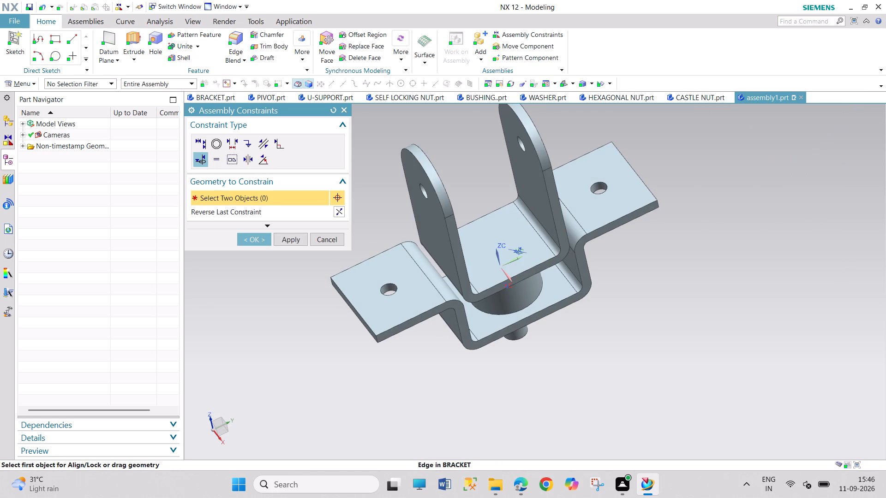
middle_click(686, 274)
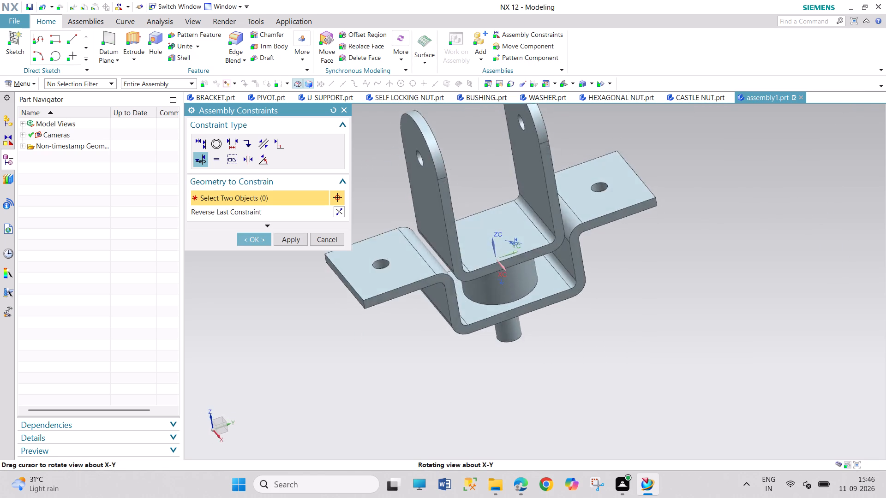
click(251, 238)
Add the PIVOT part from the SHOCK ASSEMBLY folder as a component in the empty space beside the bracket and U-support.
scroll(340, 249, down, 4)
scroll(273, 221, up, 2)
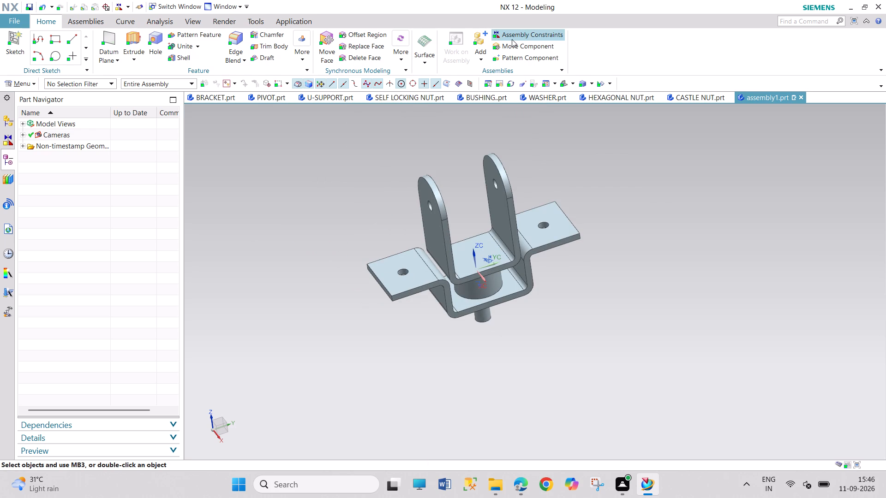
click(476, 36)
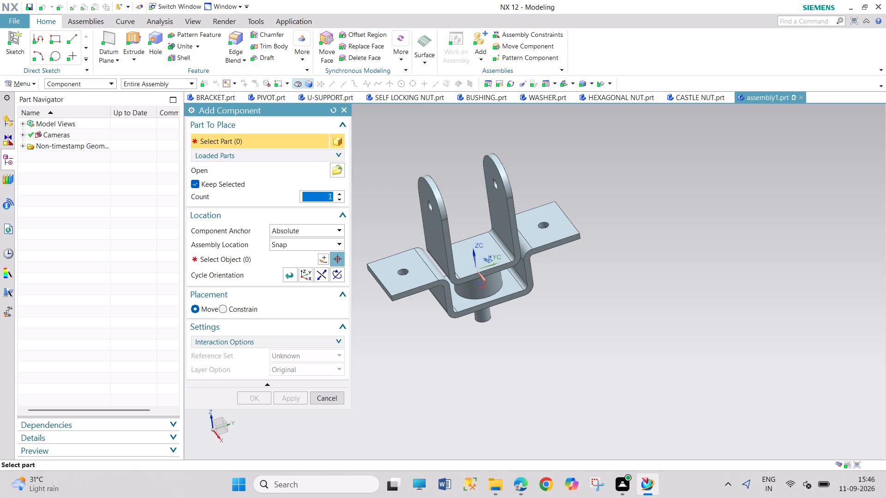
click(331, 169)
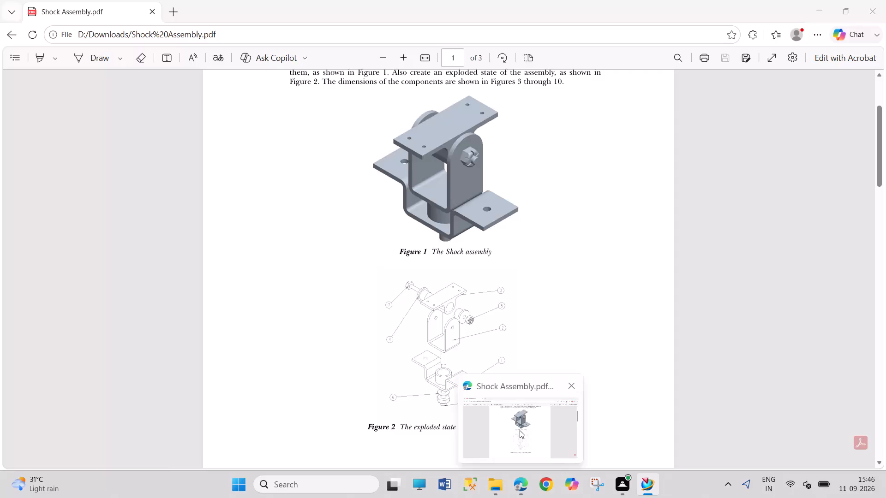
right_click(520, 430)
click(511, 432)
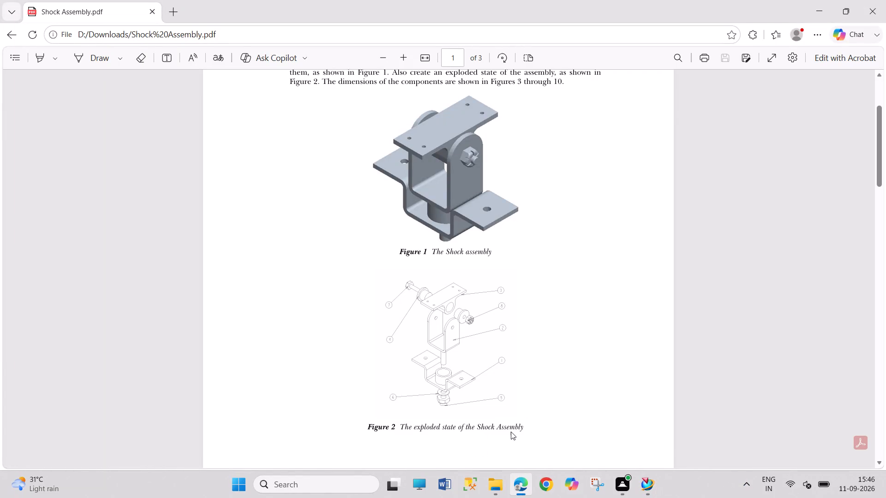
click(637, 486)
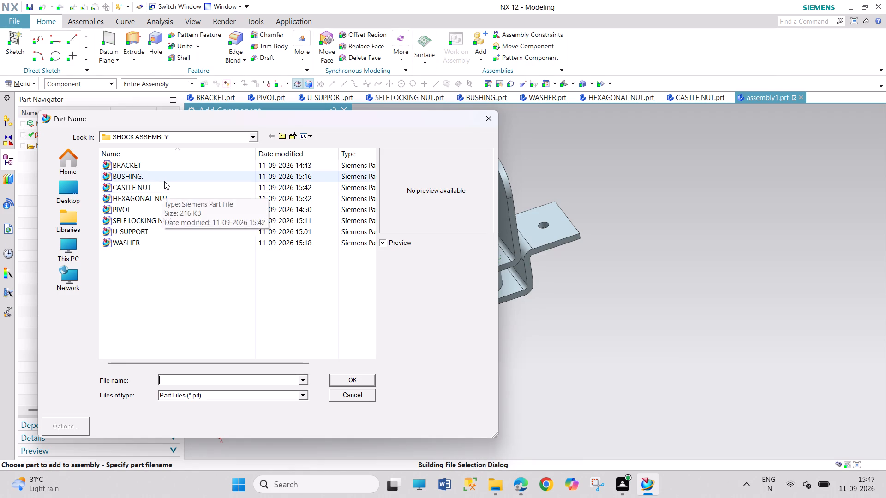
click(164, 180)
click(174, 195)
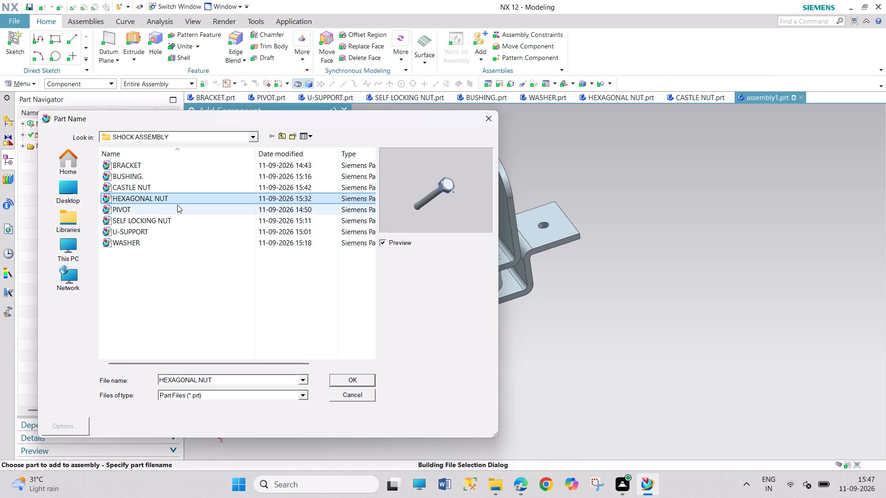
click(177, 205)
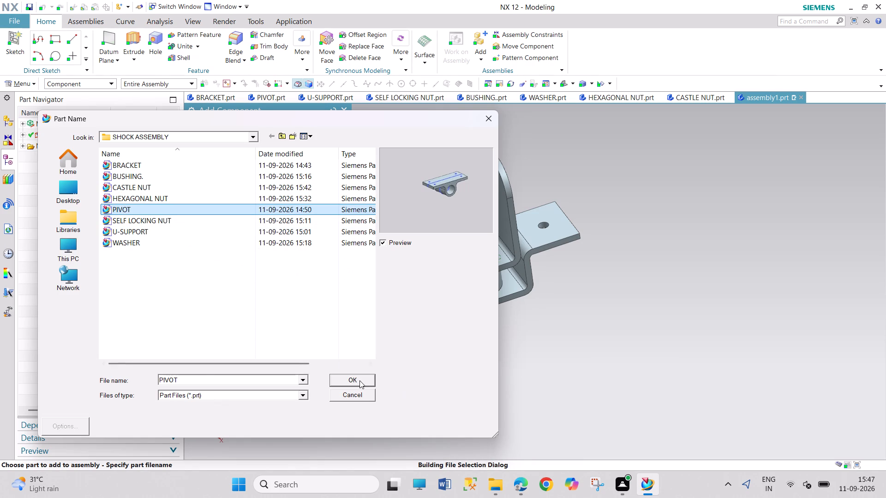
click(359, 380)
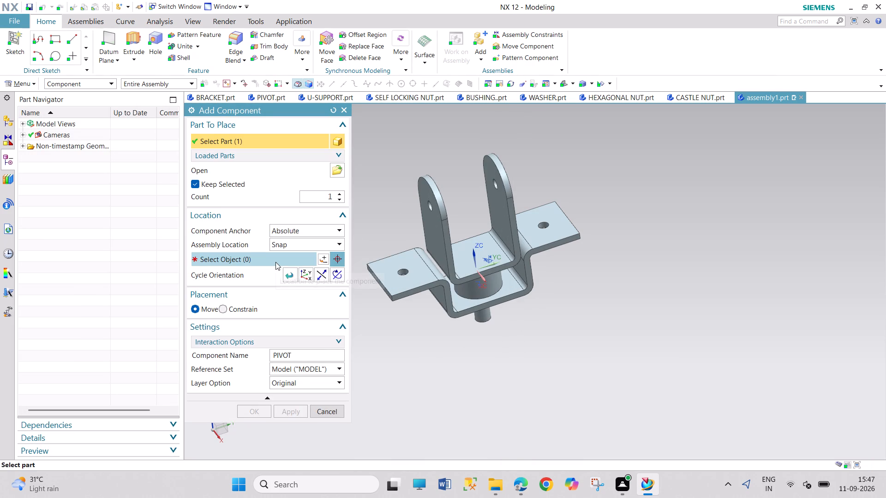
click(275, 262)
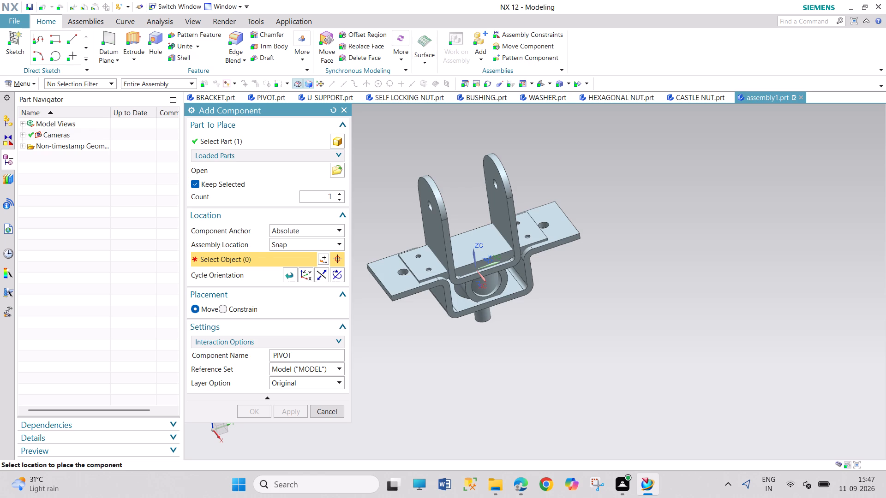
click(686, 213)
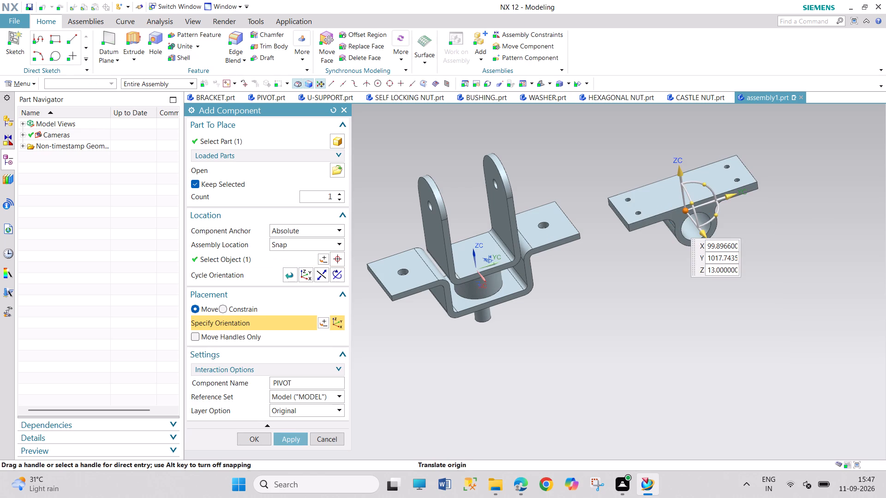
click(291, 439)
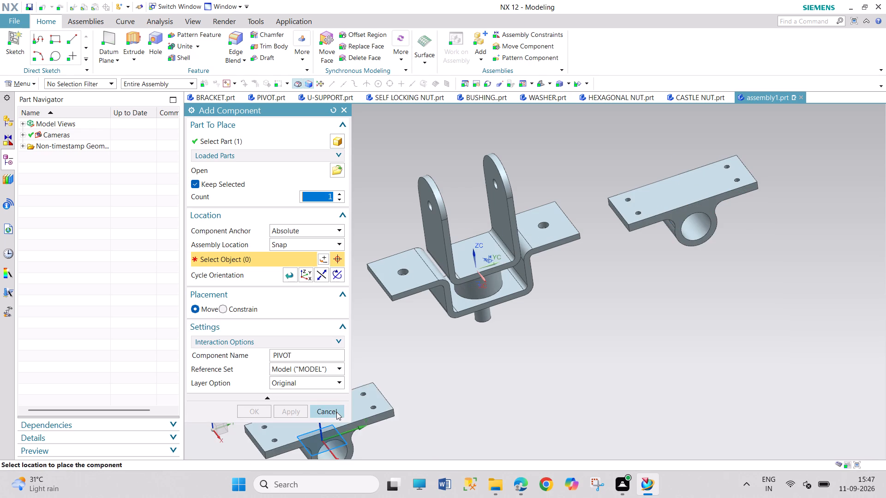
click(336, 412)
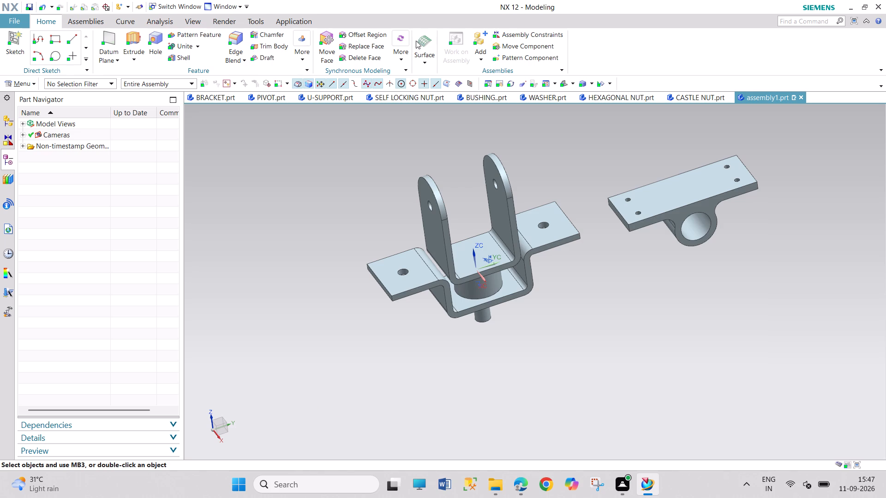
Align/Lock the pivot's bore edge to the inner hole edge of the U-support's +Y arm, and reverse that constraint.
click(512, 32)
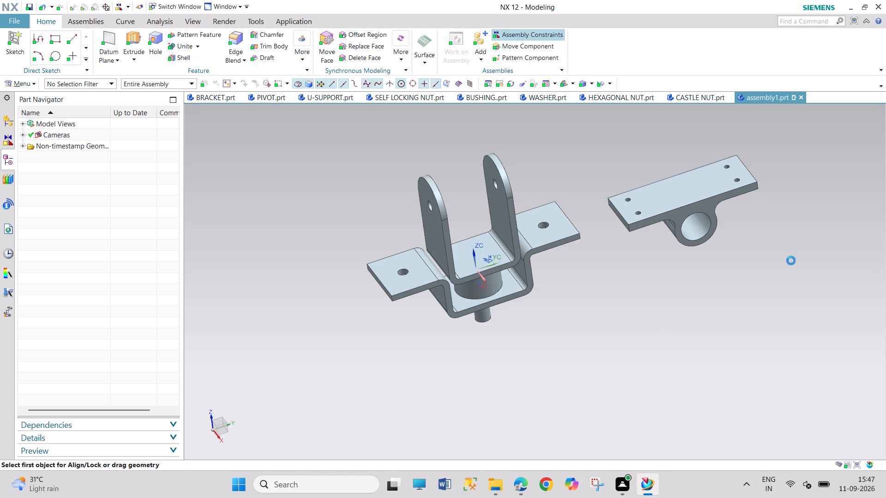
click(707, 234)
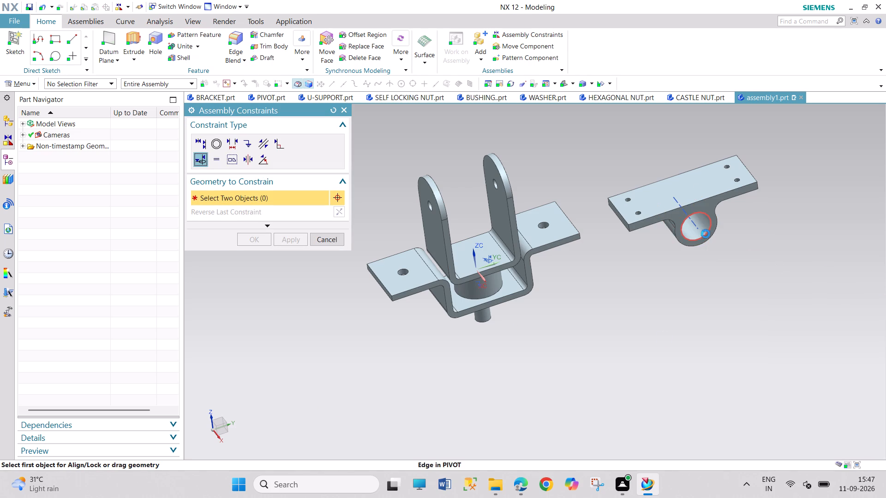
click(499, 189)
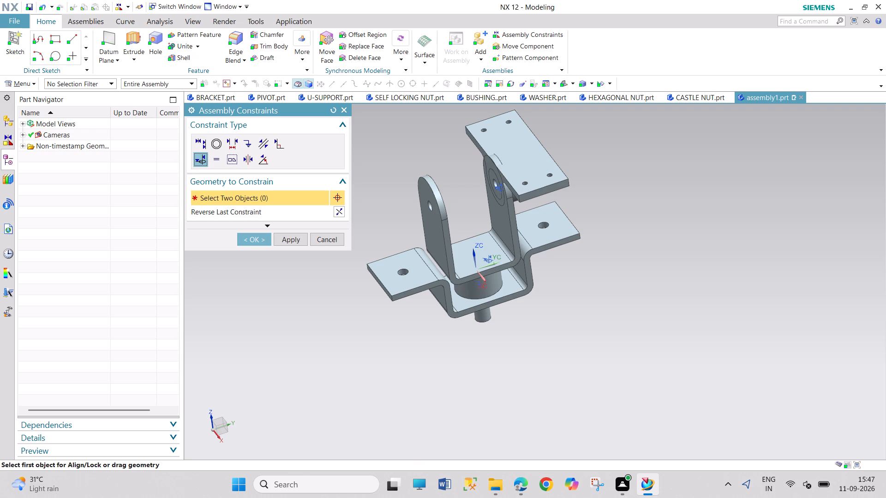
click(341, 212)
middle_drag(566, 274, 570, 261)
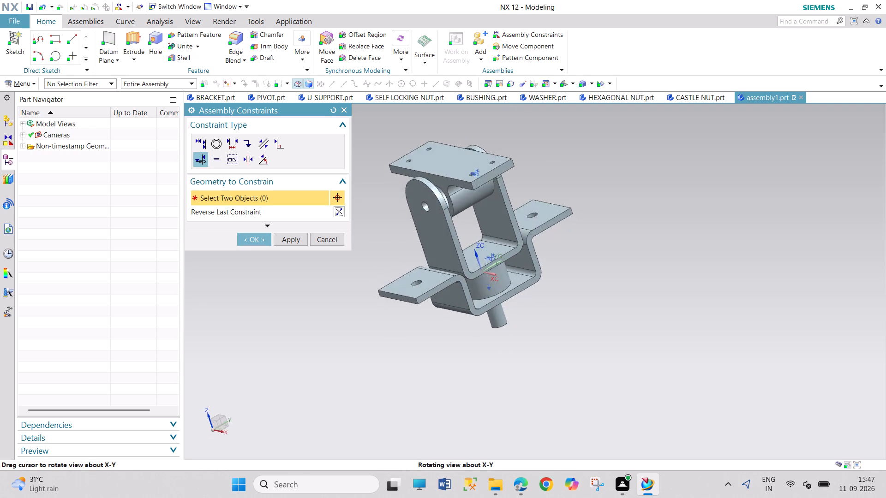
middle_drag(570, 261, 554, 261)
right_drag(558, 260, 554, 261)
middle_drag(590, 267, 587, 267)
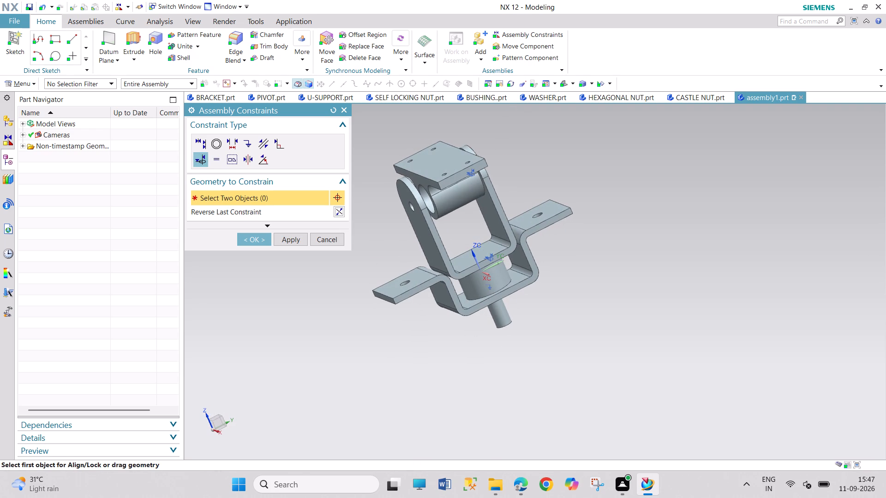
middle_drag(587, 267, 578, 270)
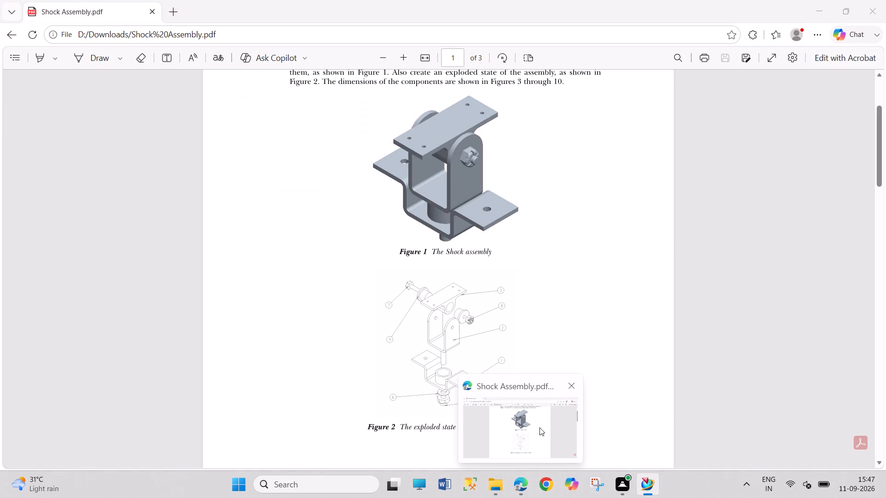
Switch to the PDF and examine the assembly figures and the bracket, pivot and U-support dimension drawings.
click(539, 427)
scroll(567, 414, down, 6)
scroll(567, 413, up, 4)
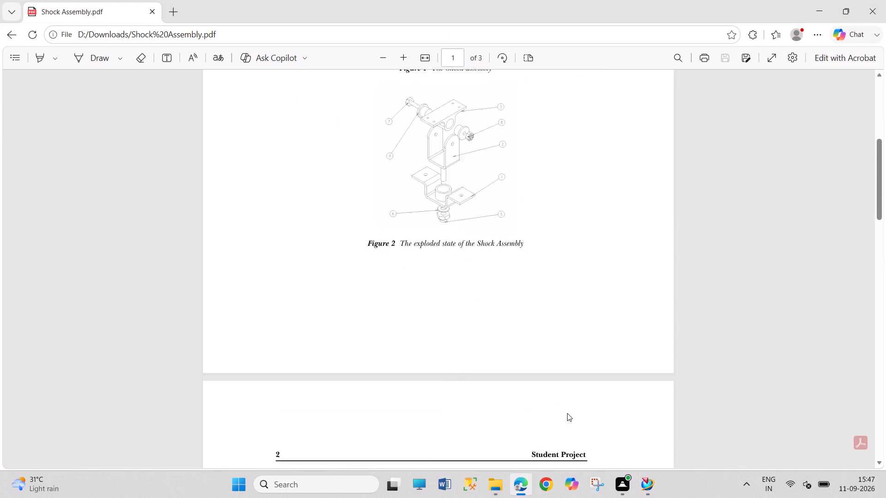
scroll(567, 413, down, 2)
scroll(567, 413, up, 3)
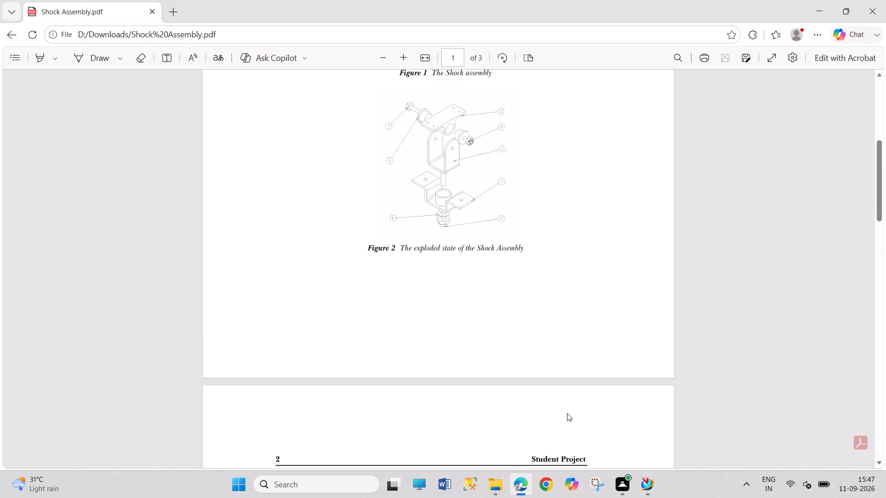
scroll(567, 413, up, 1)
right_click(567, 413)
scroll(567, 412, down, 2)
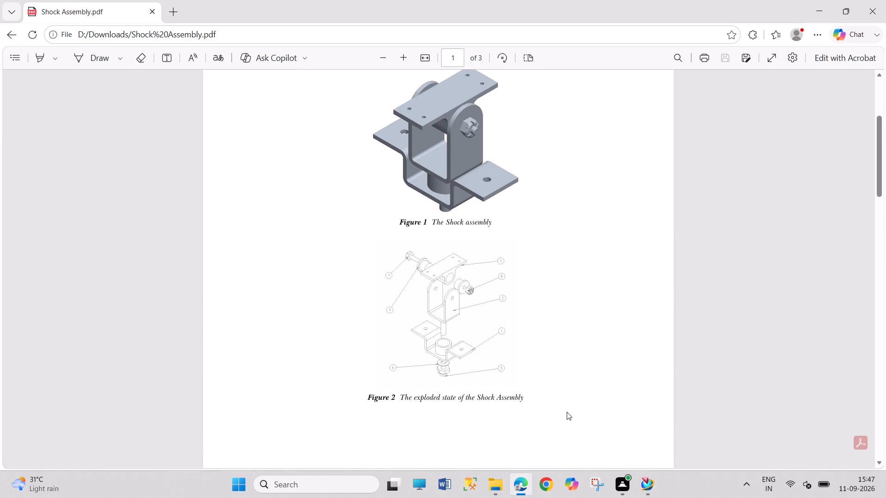
scroll(567, 412, down, 5)
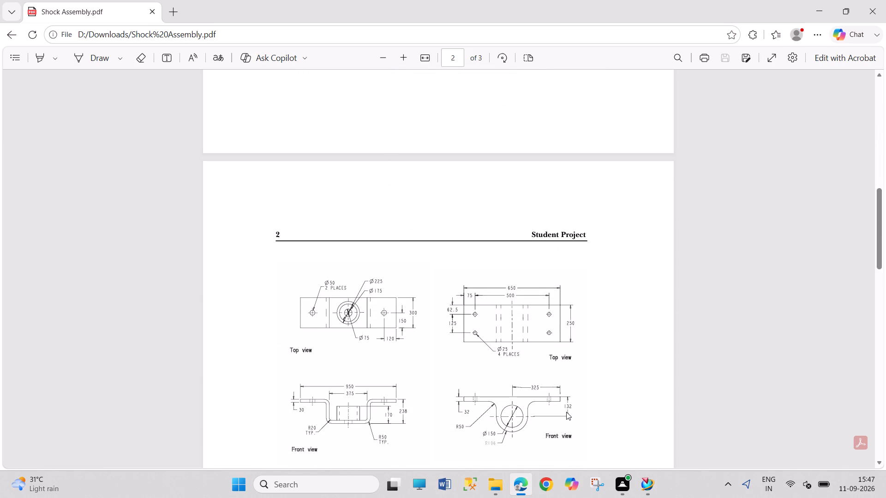
scroll(565, 413, down, 3)
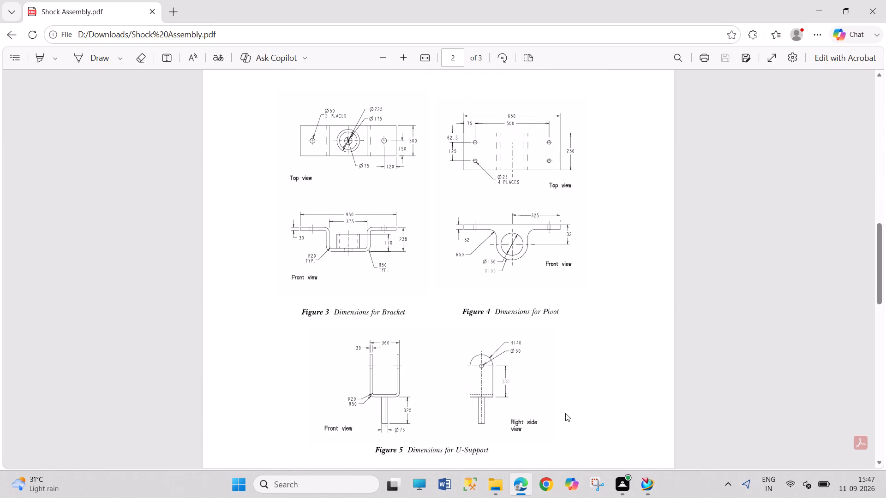
Return to NX and close the Assembly Constraints command, choosing not to discard the unapplied pivot constraint.
click(640, 487)
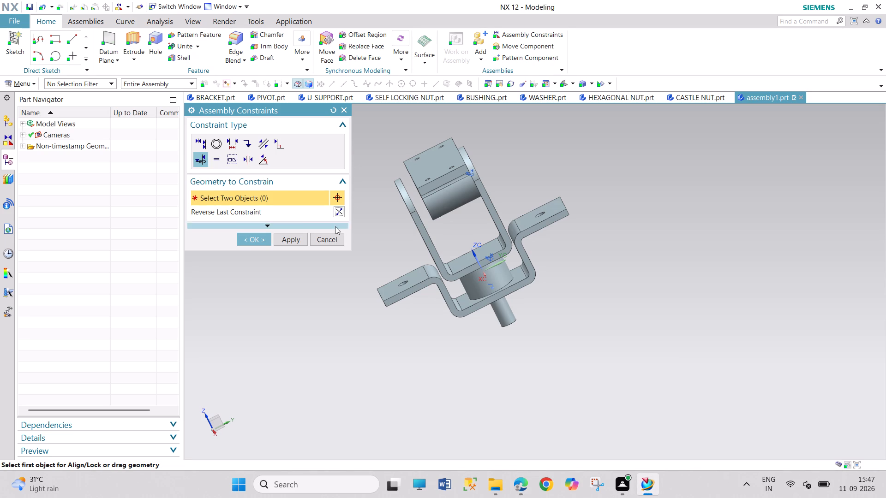
click(331, 240)
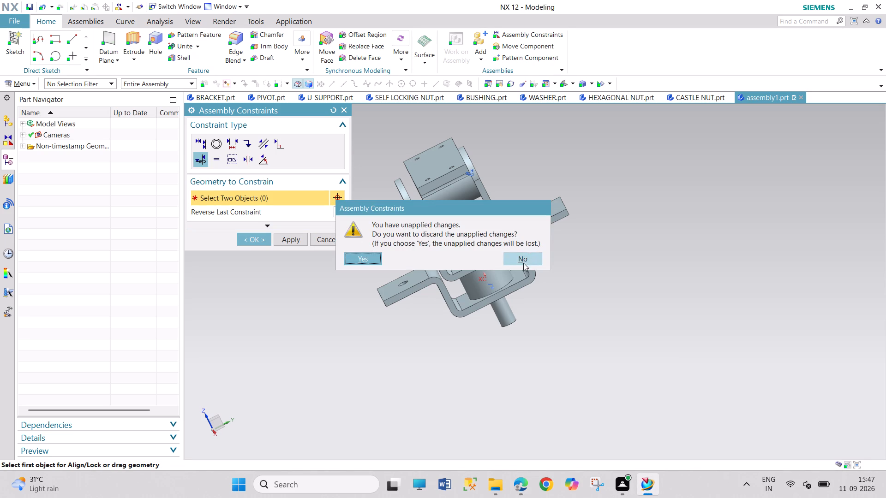
click(523, 263)
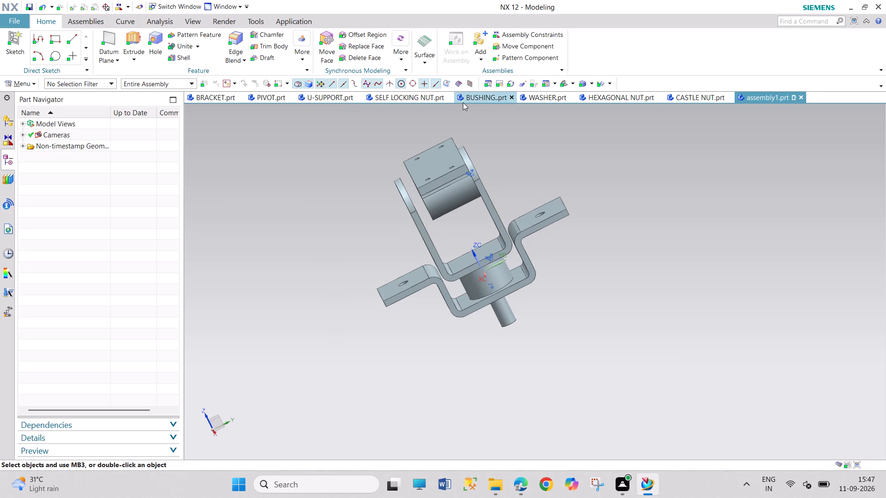
Look through the open nut, bushing, washer and U-support part files, ending on the PIVOT part.
click(442, 95)
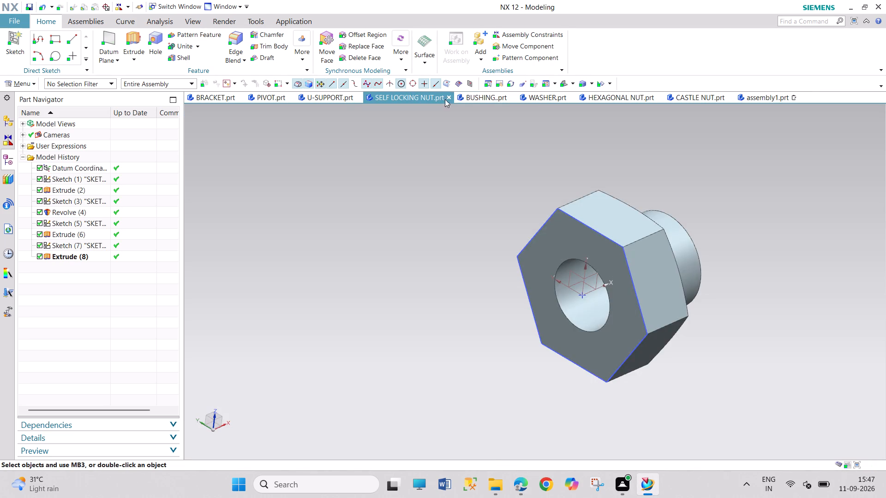
click(469, 98)
click(539, 101)
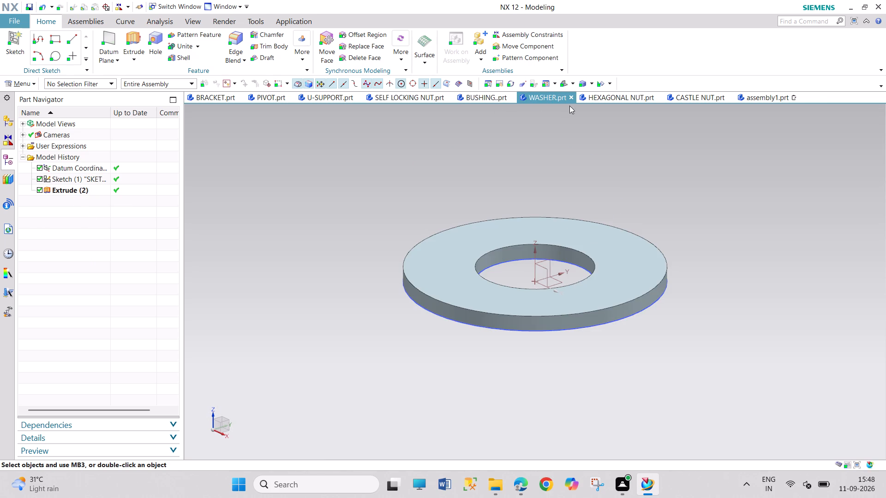
click(594, 99)
click(323, 101)
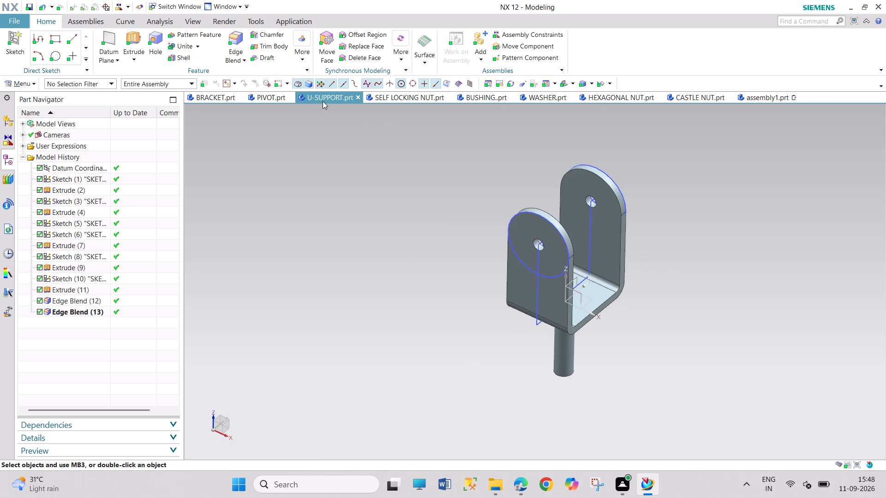
click(264, 101)
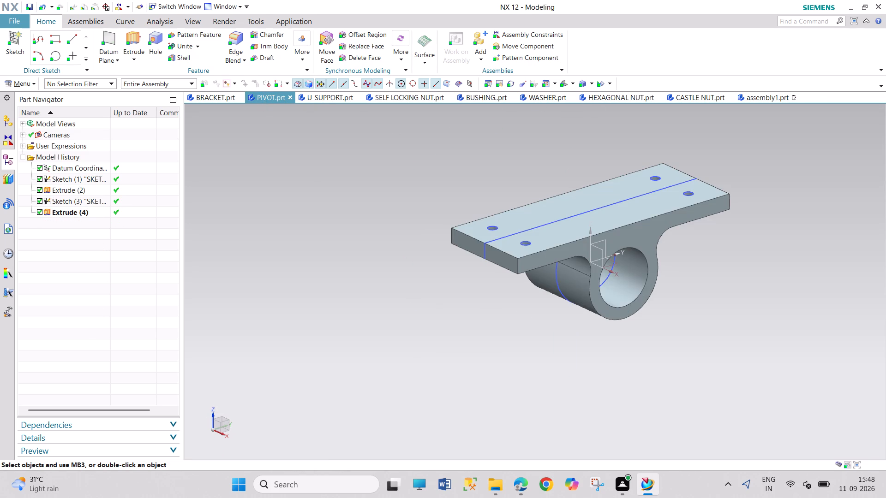
Open the pivot's profile sketch with rollback, pull its outer diameter dimension clear, compare it with the PDF's Figure 4, and finish the sketch.
right_click(79, 210)
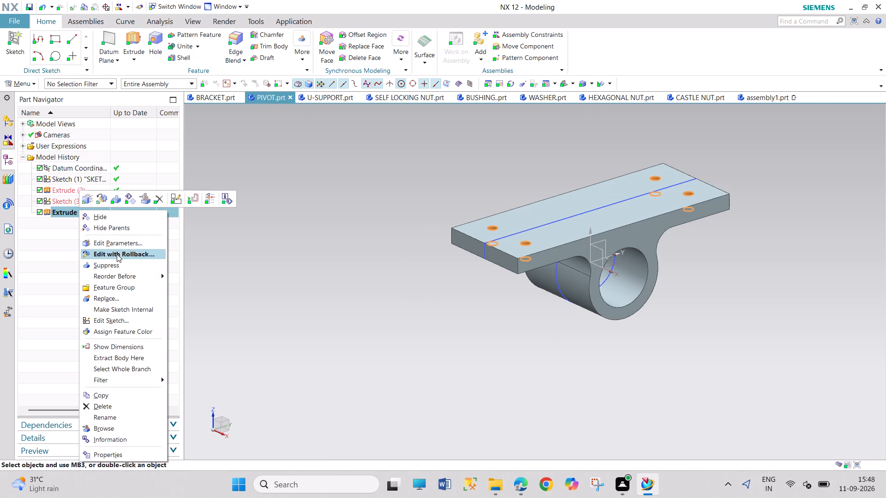
drag(283, 243, 298, 273)
right_click(80, 197)
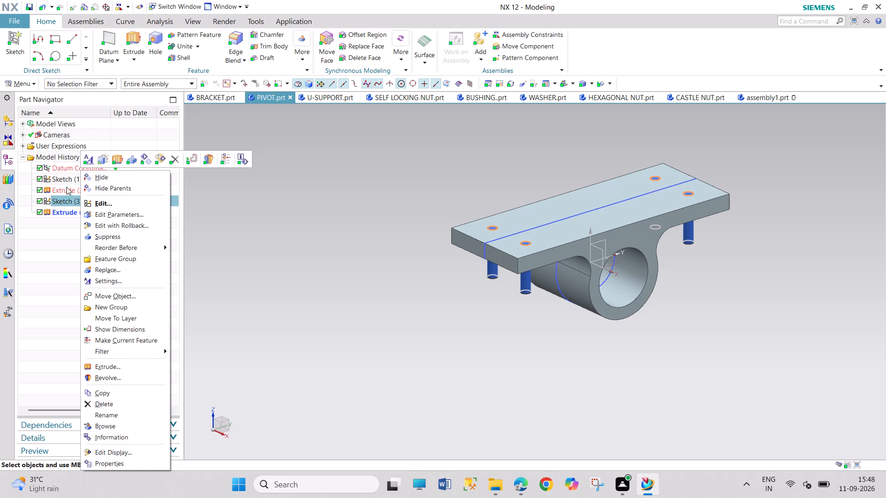
right_click(61, 187)
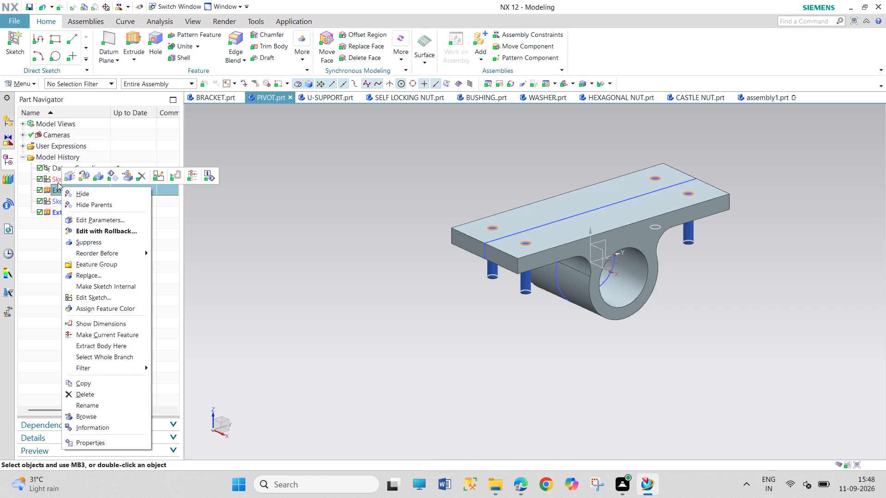
right_click(54, 179)
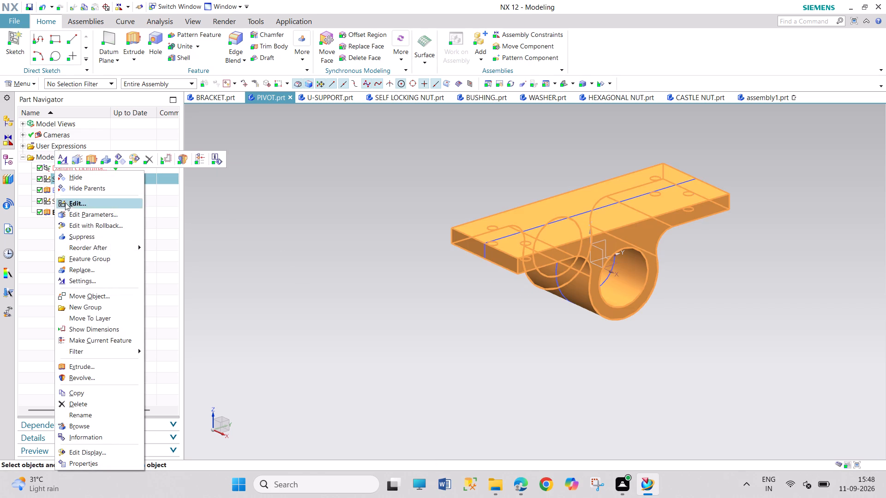
drag(266, 225, 282, 252)
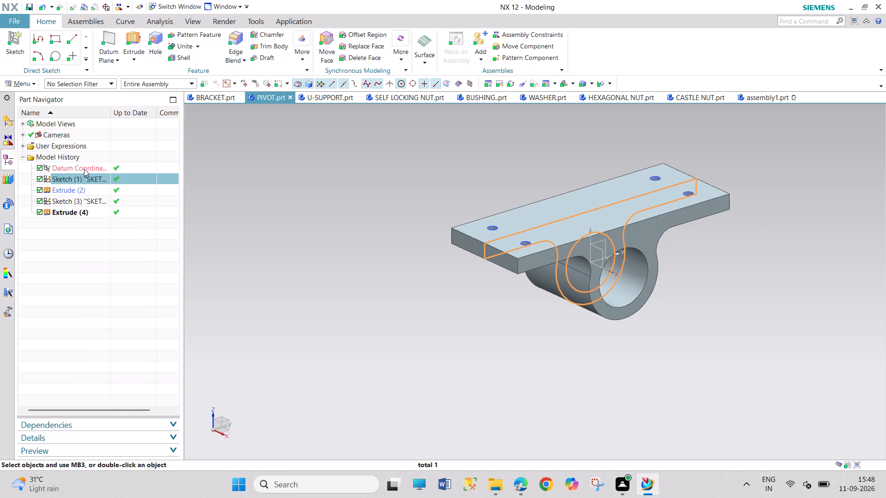
right_click(87, 178)
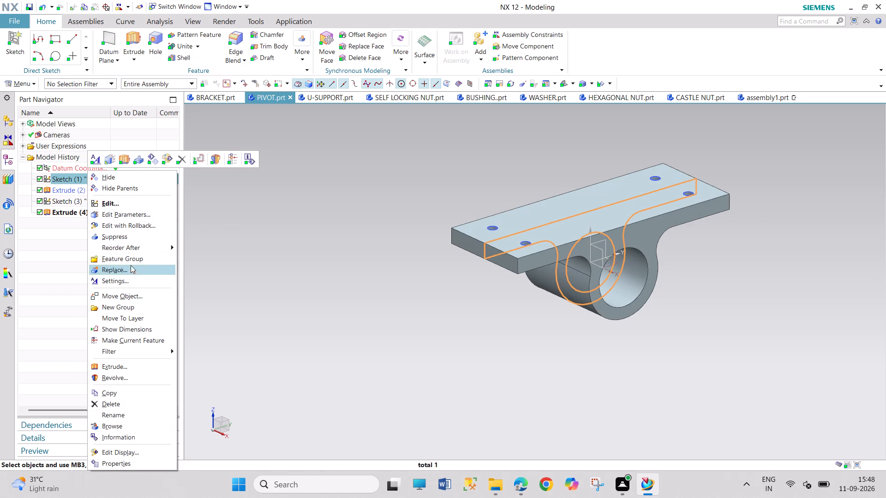
click(139, 226)
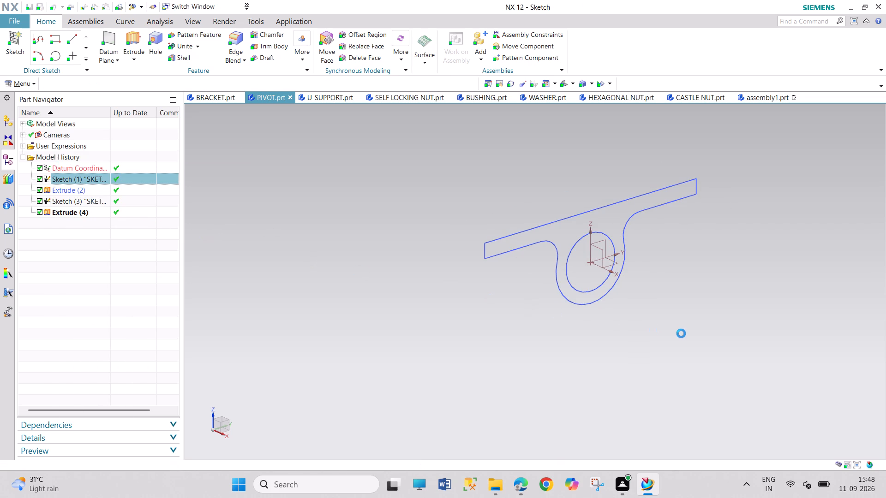
scroll(665, 360, down, 2)
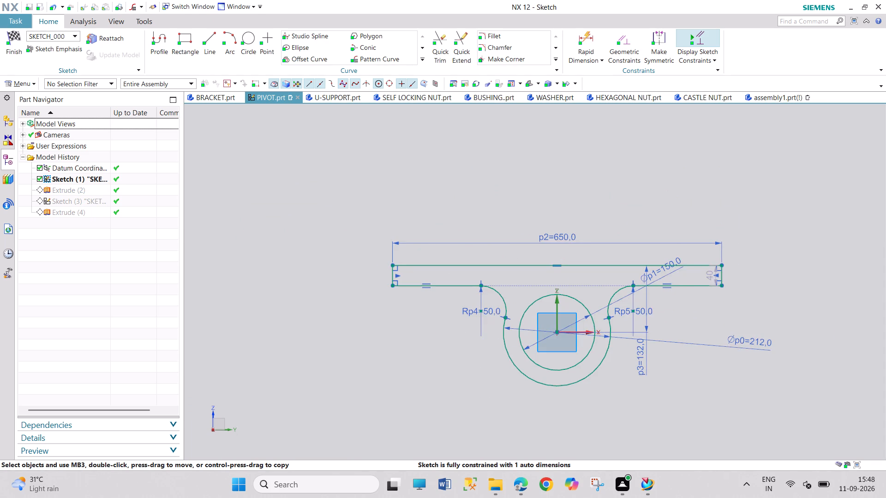
drag(741, 338, 509, 412)
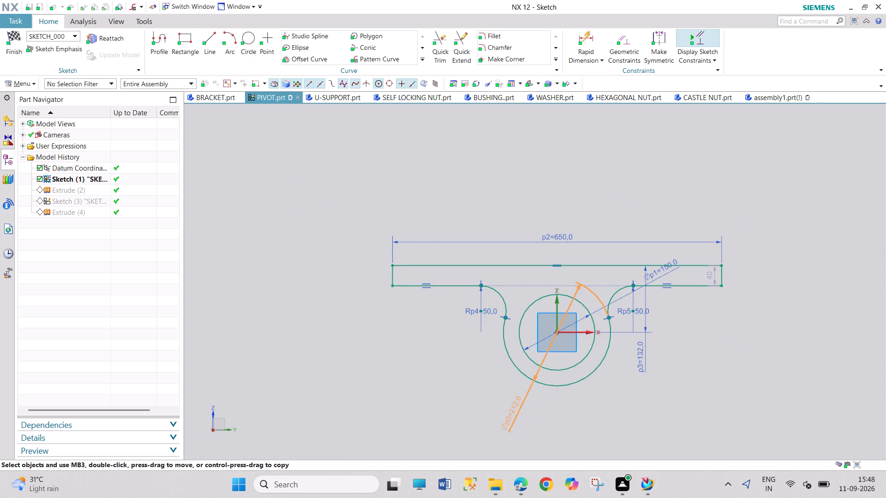
drag(509, 412, 504, 407)
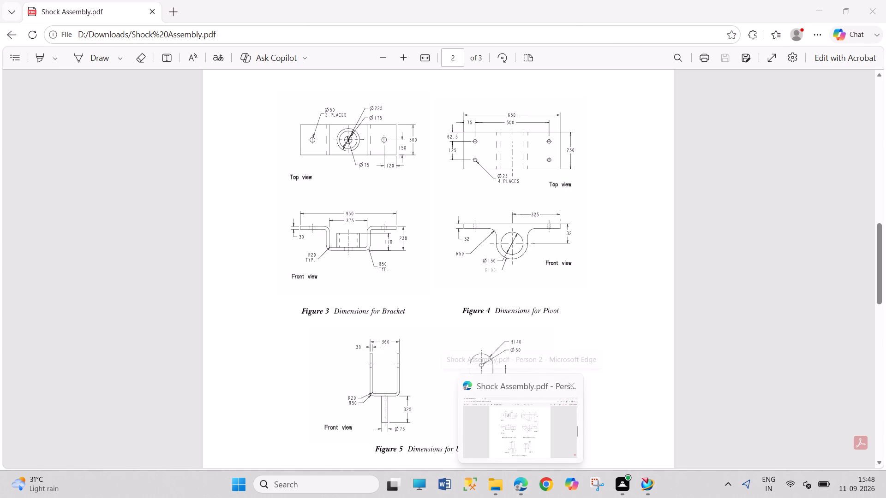
click(19, 46)
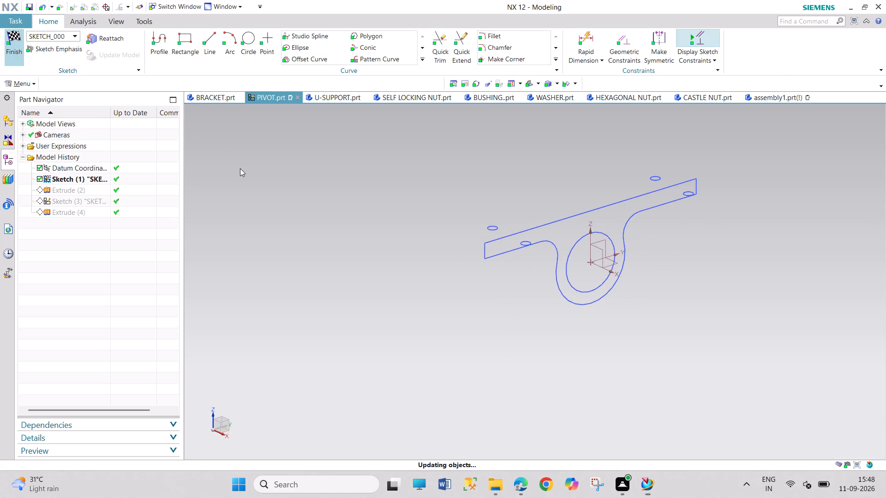
Open the pivot's base extrude for editing, check it against the PDF's pivot drawing, accept it, and save the PIVOT part.
right_click(76, 213)
right_click(61, 189)
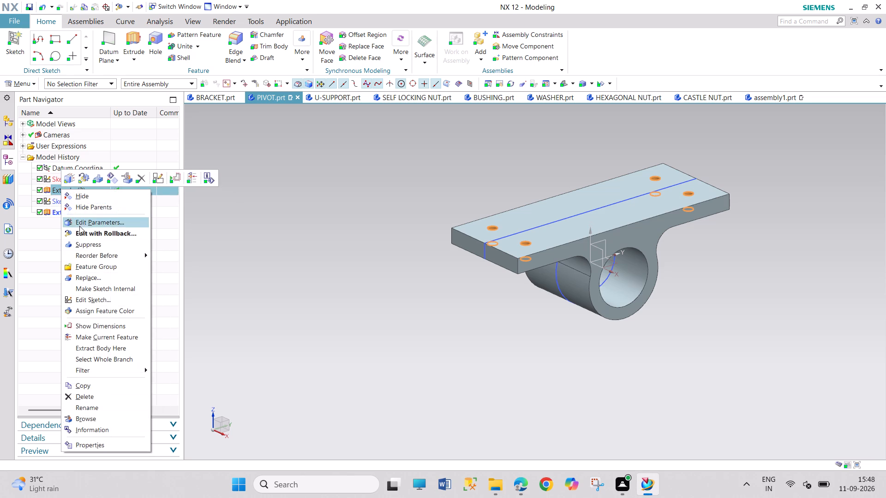
click(79, 229)
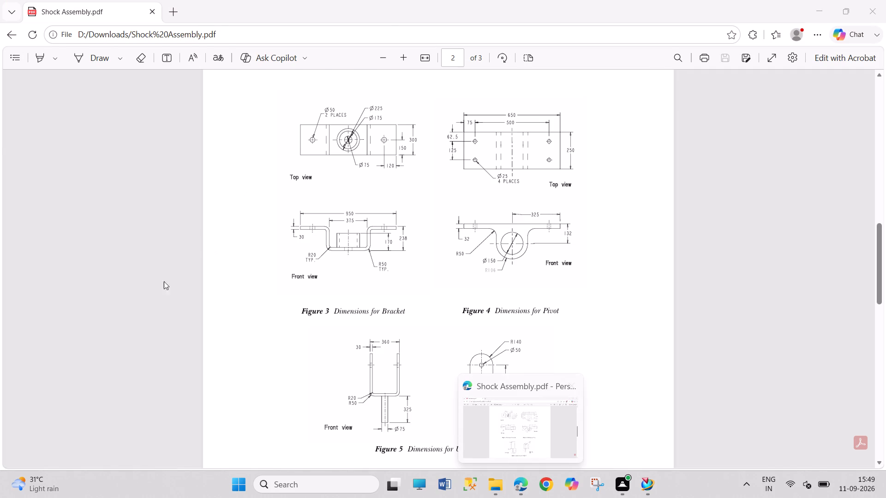
click(298, 331)
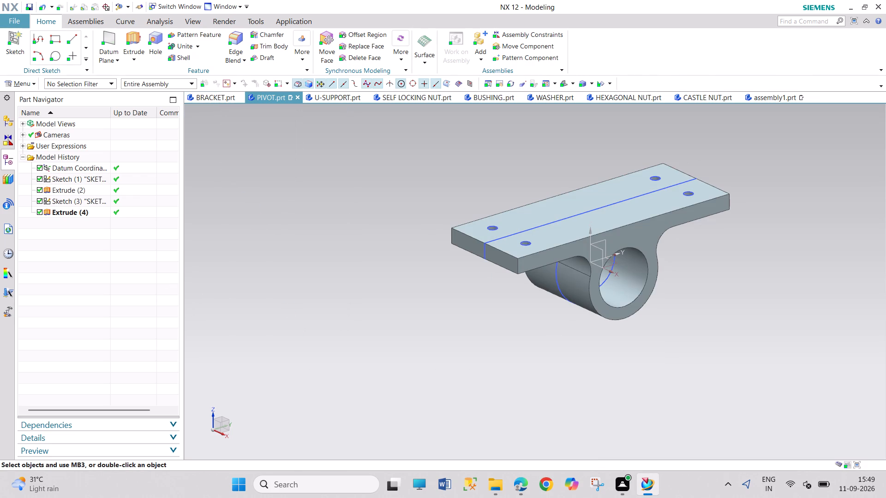
key(ctrl+s)
Open the base extrude of the BRACKET part with rollback, check it against the PDF, accept it, and save the part.
click(219, 98)
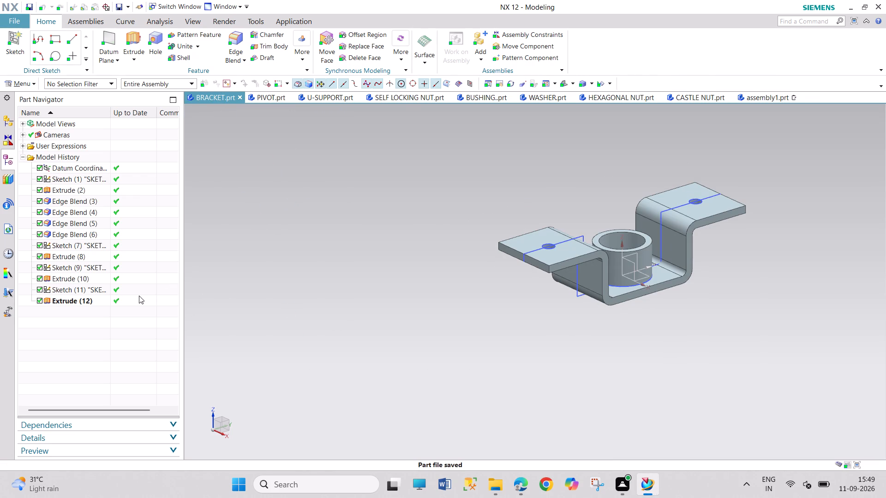
right_click(82, 176)
right_click(70, 186)
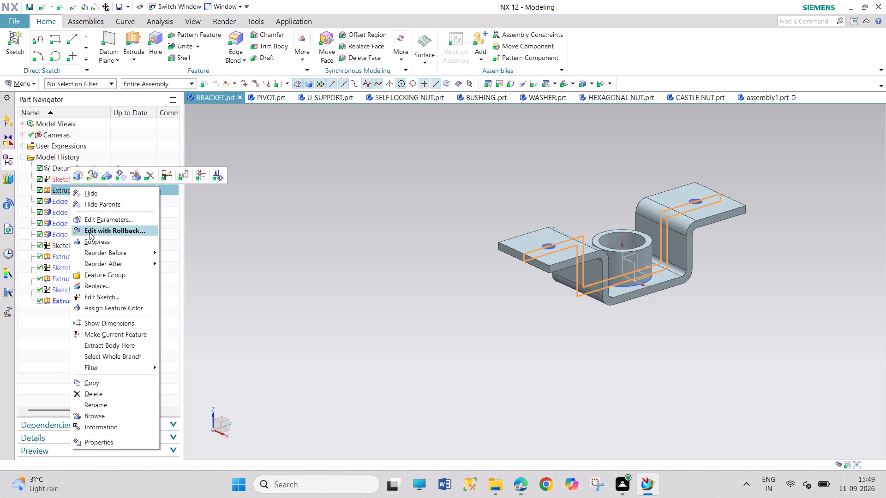
click(90, 232)
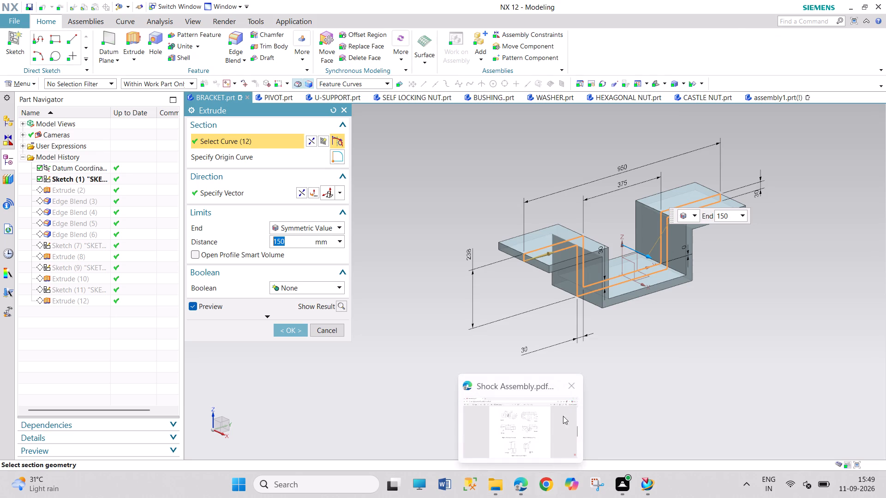
click(645, 474)
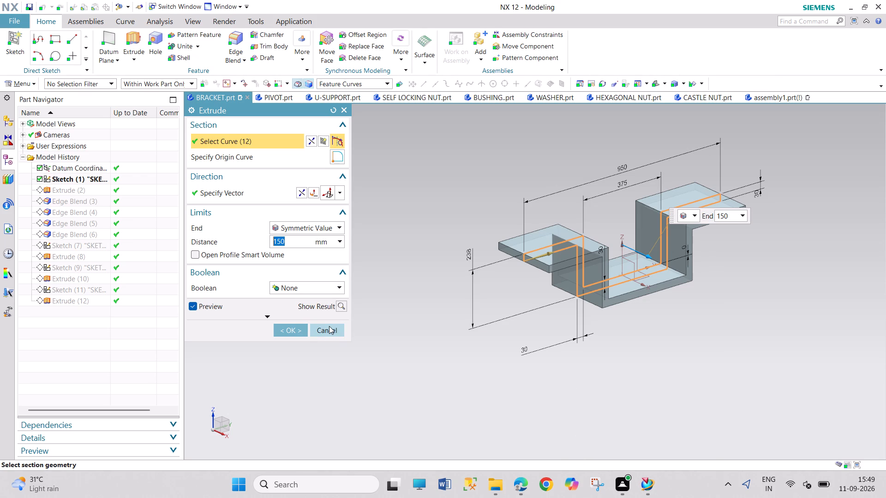
click(294, 323)
click(292, 327)
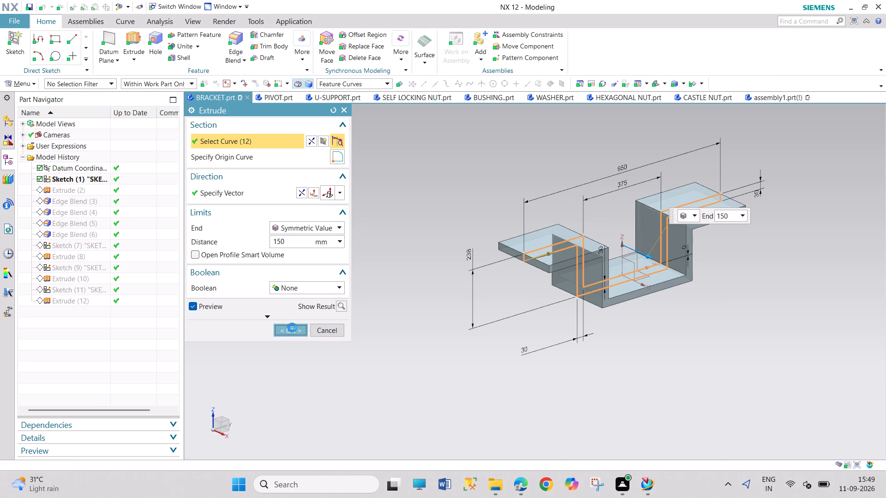
key(ctrl+s)
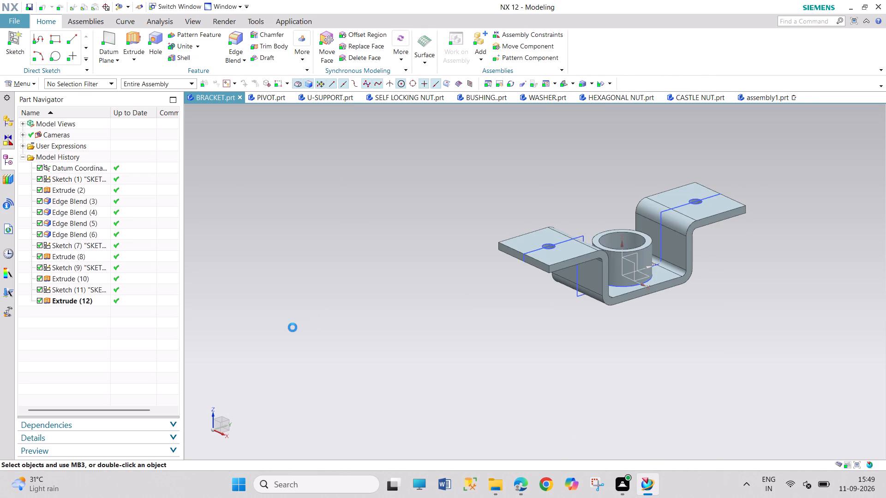
Return to assembly1 and delete the Align/Lock constraint between the pivot and the U-support.
click(763, 101)
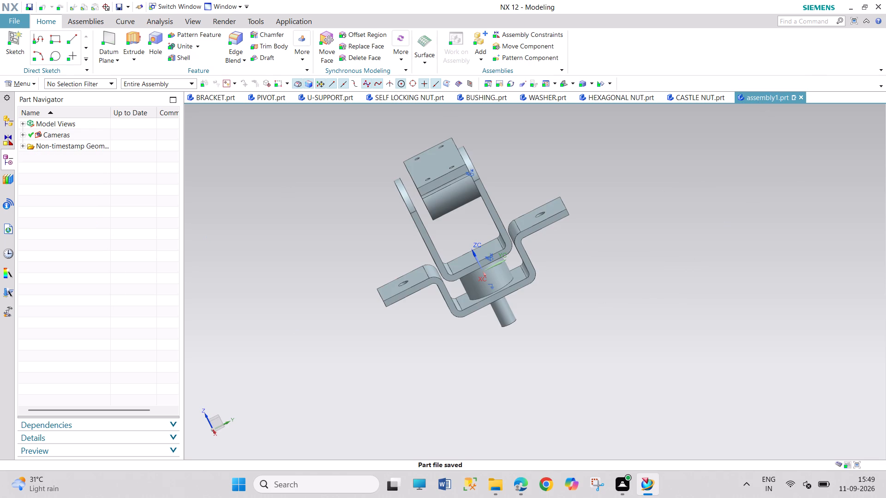
click(2, 145)
right_click(89, 161)
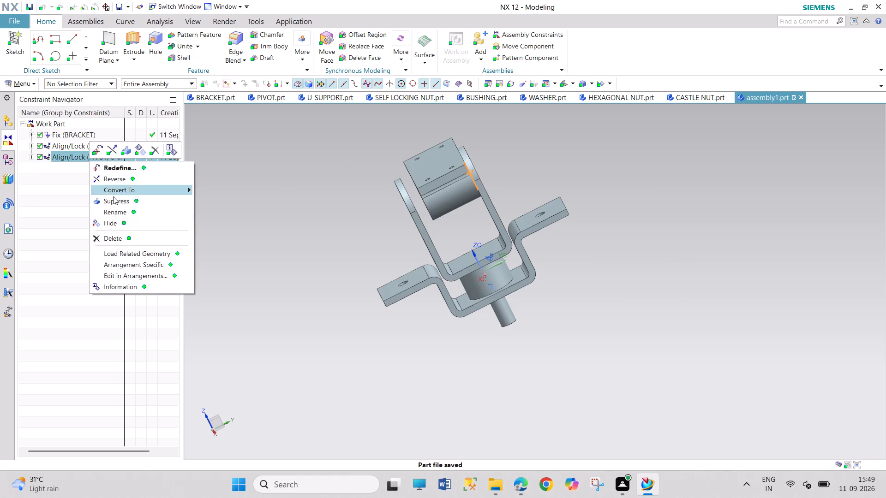
click(124, 237)
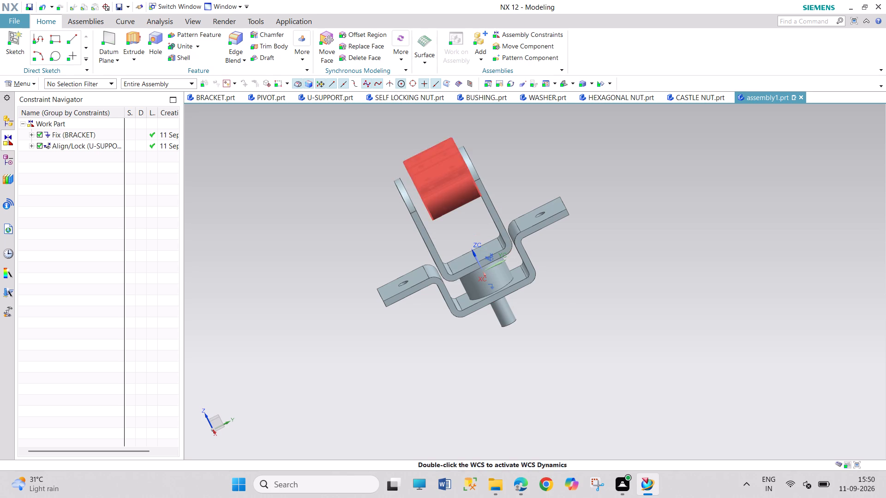
Move the pivot component between the U-support's arms to about X 0, Y -1.3, Z 448.3 mm.
drag(436, 188, 422, 194)
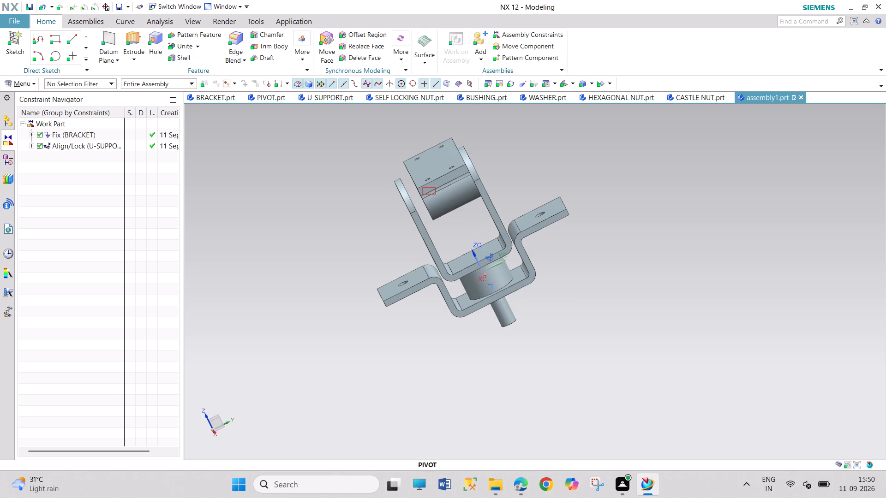
right_click(426, 171)
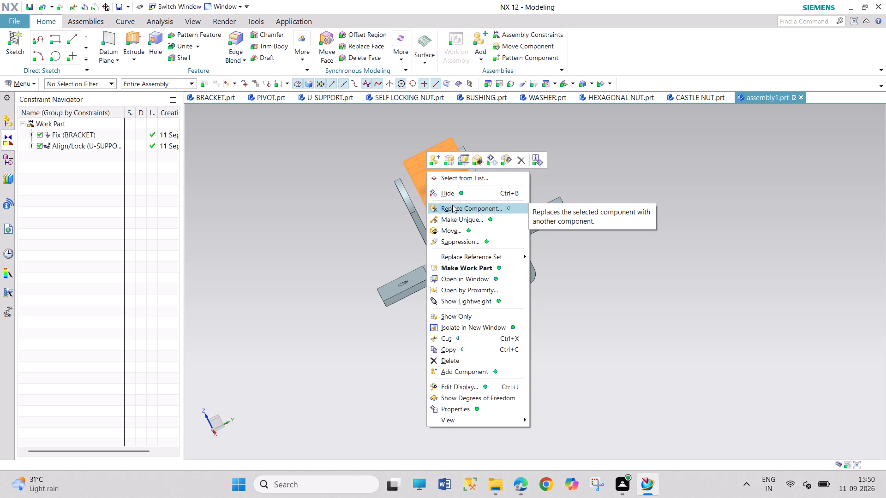
click(462, 228)
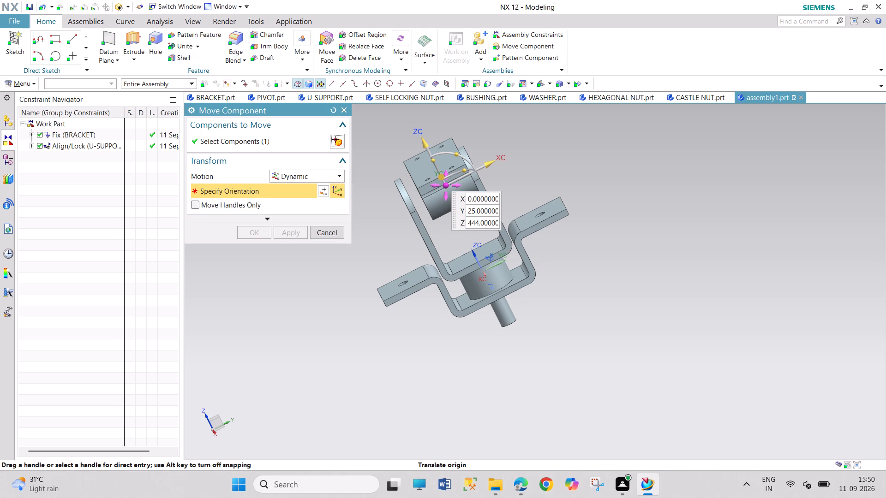
drag(447, 184, 440, 187)
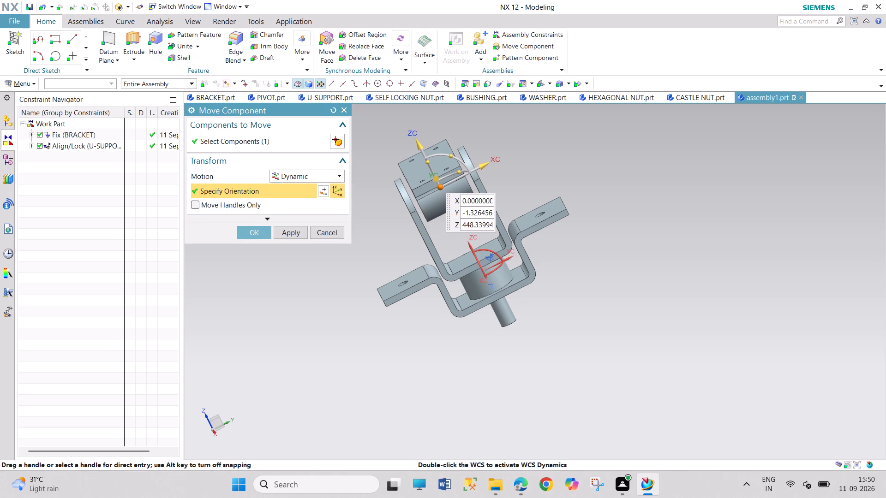
click(257, 233)
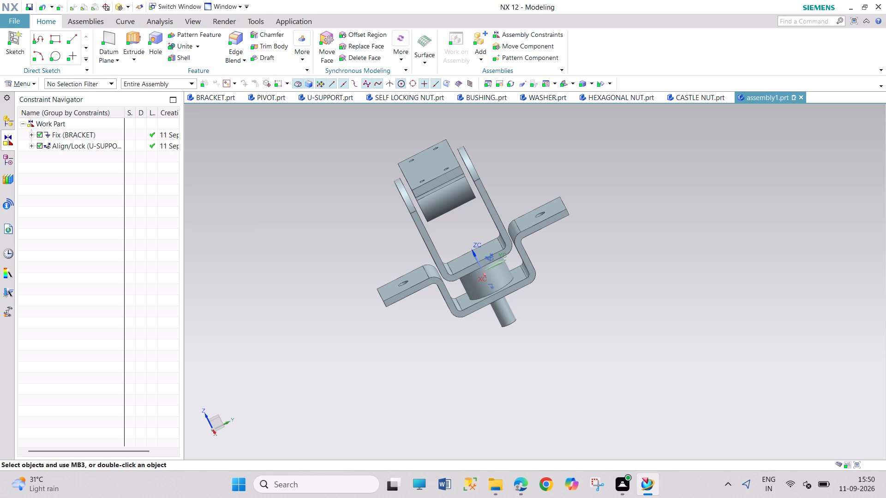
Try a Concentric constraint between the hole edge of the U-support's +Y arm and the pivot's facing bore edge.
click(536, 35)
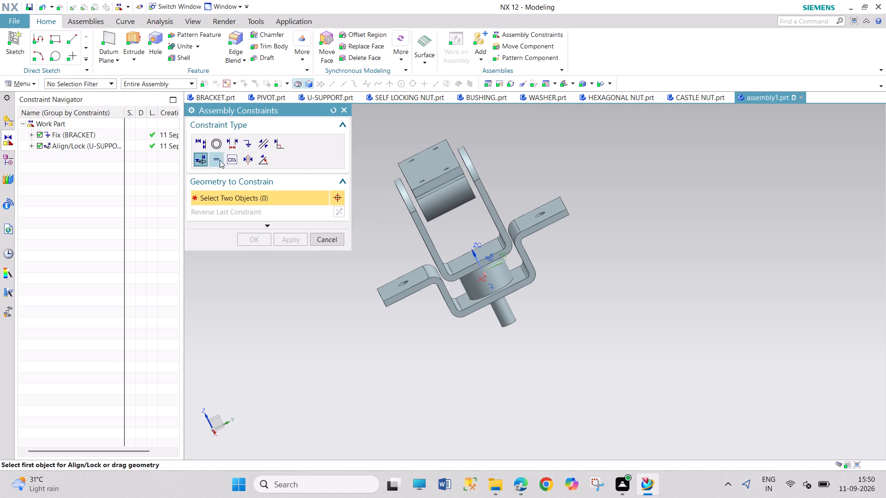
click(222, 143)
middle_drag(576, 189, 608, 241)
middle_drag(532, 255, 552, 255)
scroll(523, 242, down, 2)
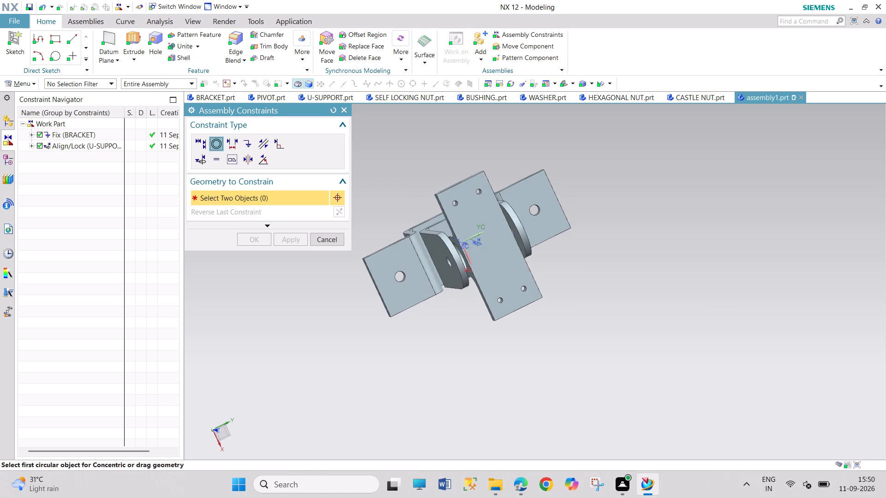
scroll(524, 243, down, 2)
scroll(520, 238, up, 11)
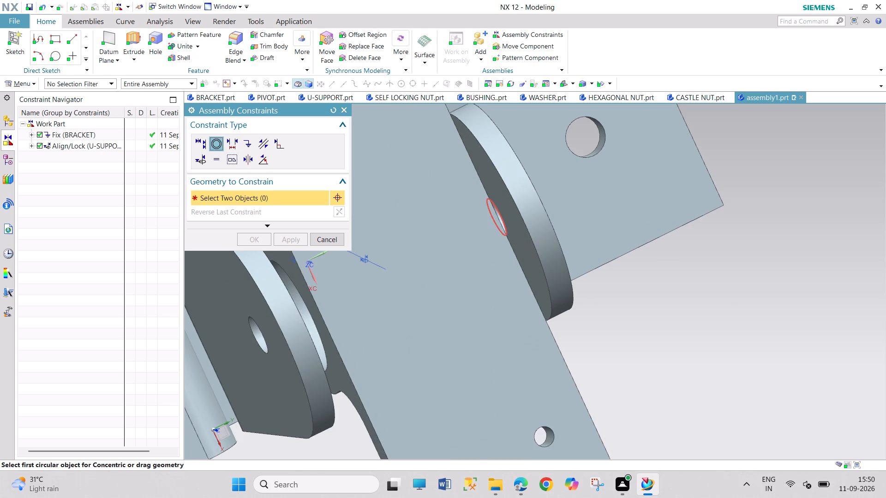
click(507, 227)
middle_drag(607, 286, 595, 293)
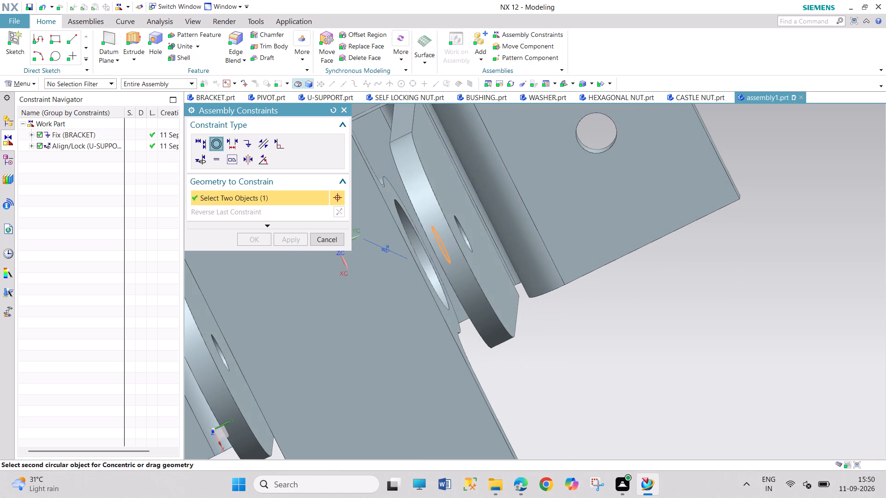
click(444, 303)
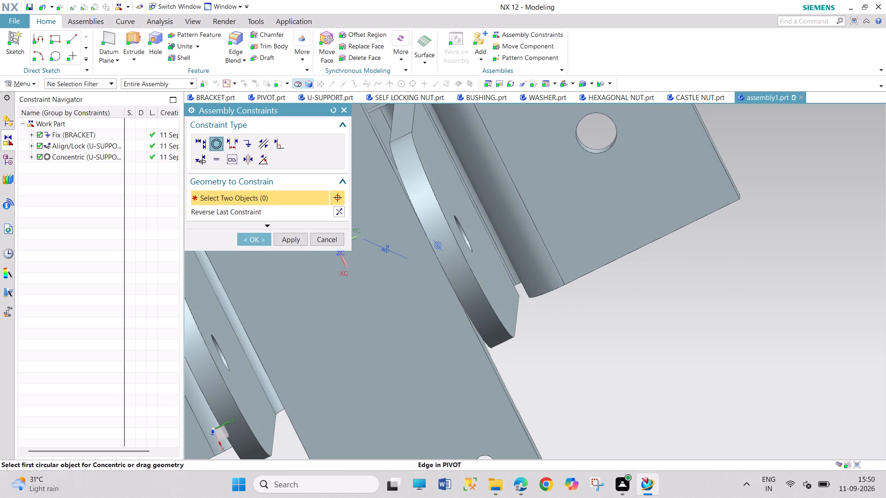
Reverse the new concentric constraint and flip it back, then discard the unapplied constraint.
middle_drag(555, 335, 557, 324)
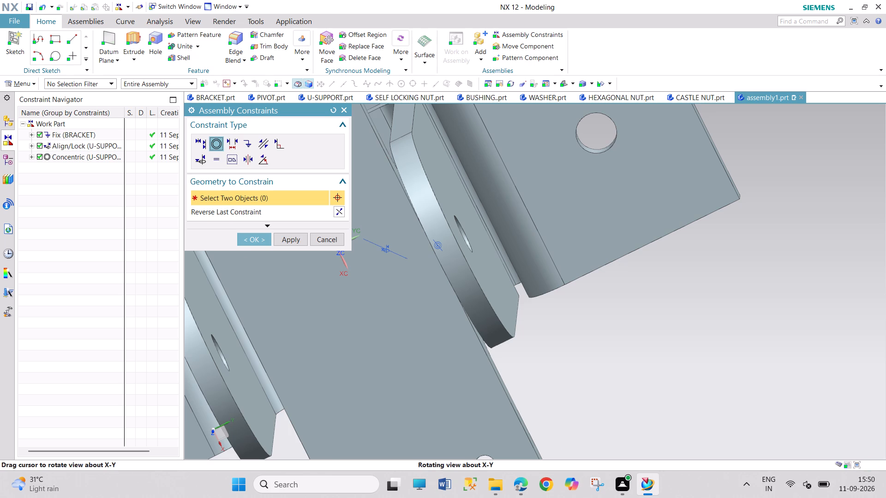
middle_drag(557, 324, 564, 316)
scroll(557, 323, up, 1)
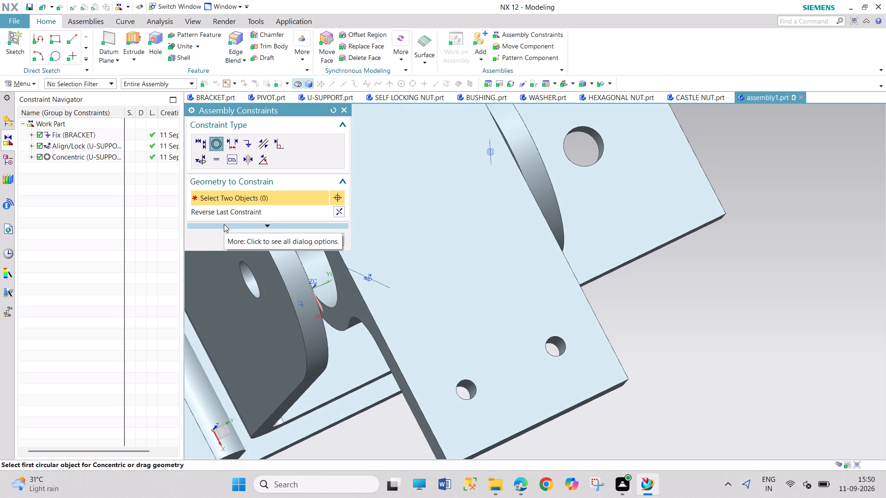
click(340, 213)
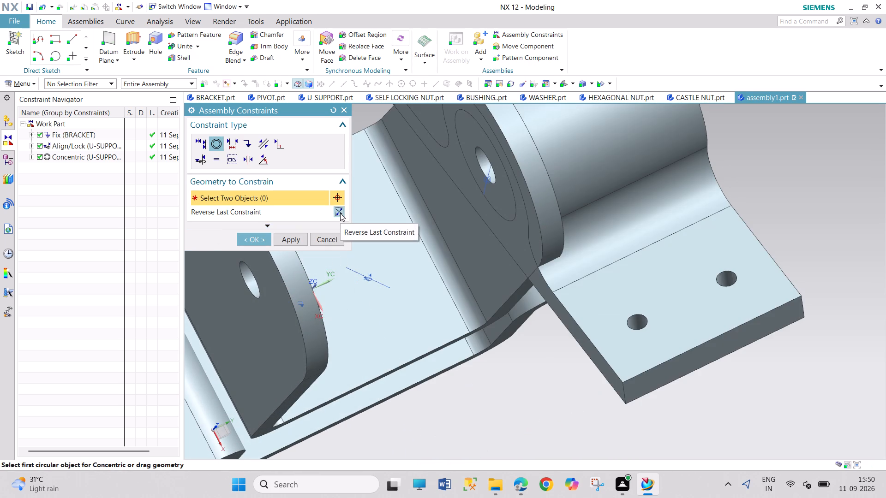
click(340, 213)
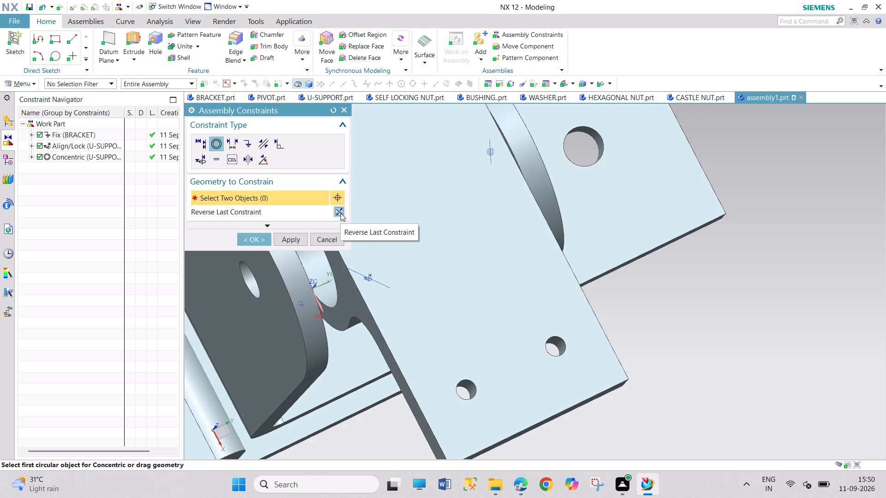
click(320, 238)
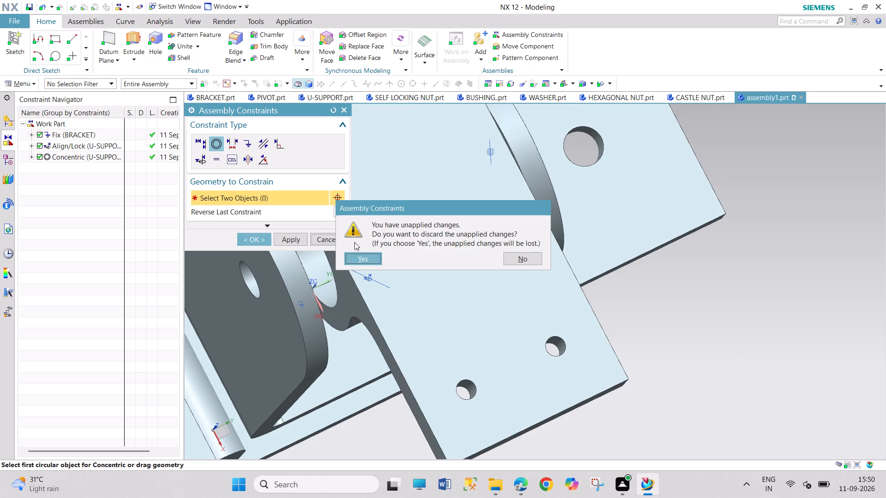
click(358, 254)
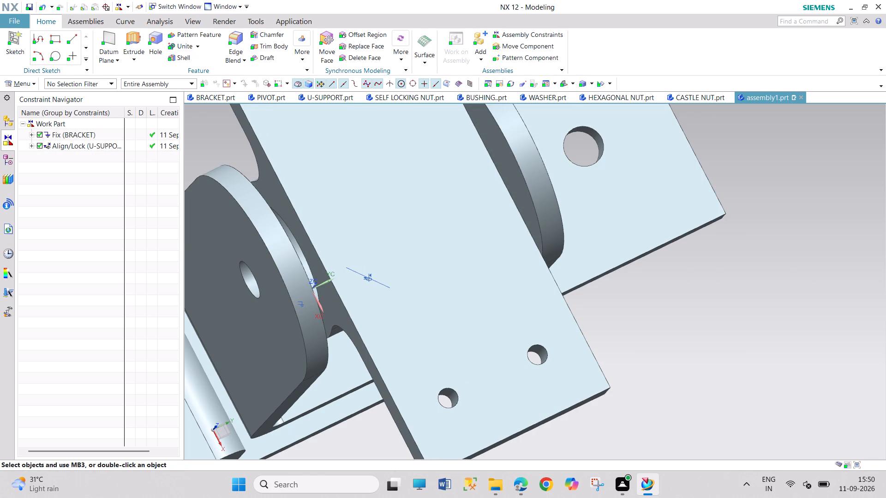
Add a 25 mm Distance constraint between the inner face of the U-support's +Y arm and the side face of the pivot's plate.
click(538, 40)
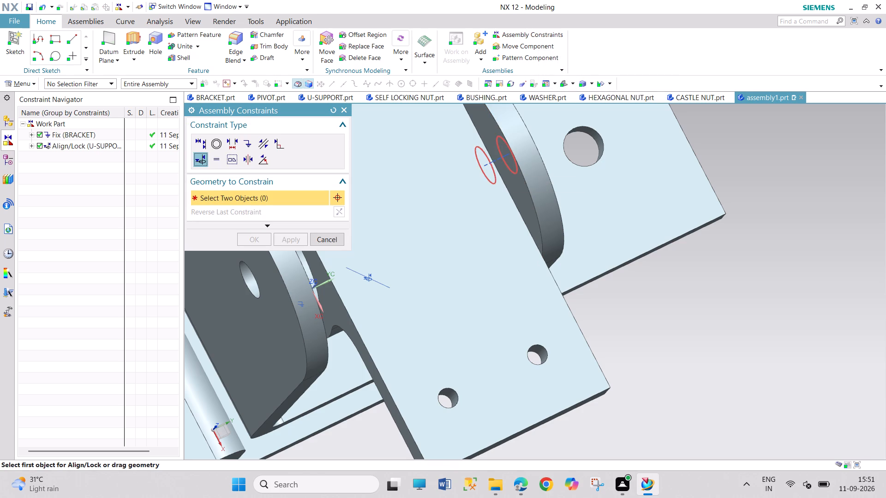
click(226, 142)
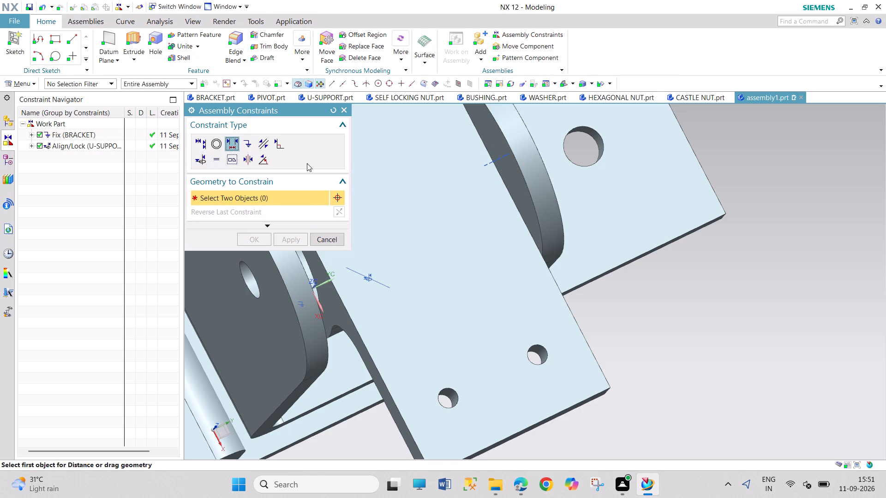
click(526, 197)
middle_drag(612, 273, 601, 276)
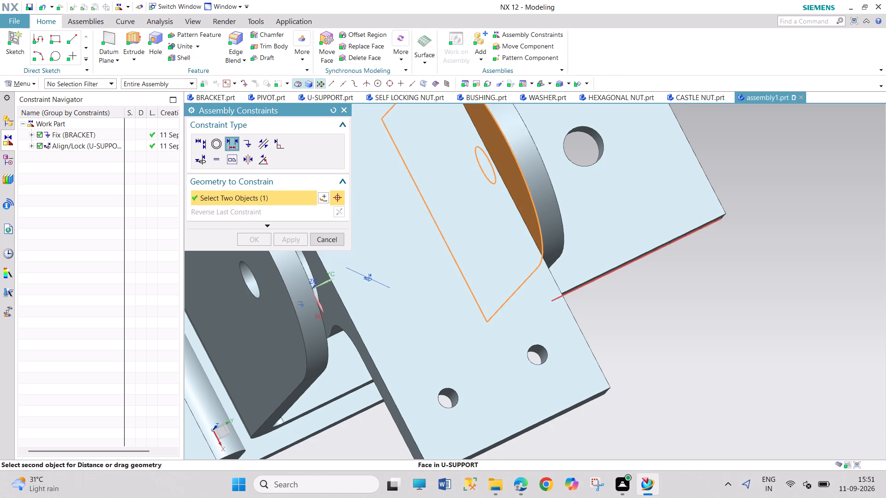
middle_drag(601, 276, 576, 278)
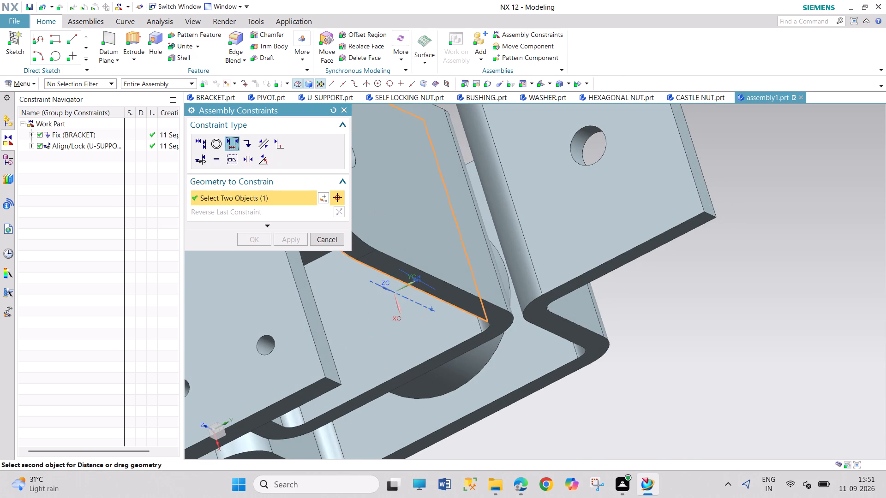
click(295, 259)
double_click(312, 241)
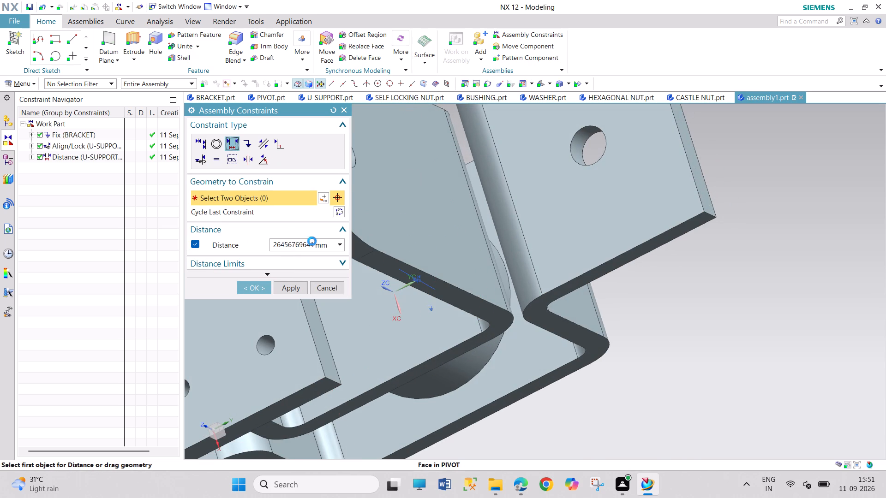
text(25)
key(Return)
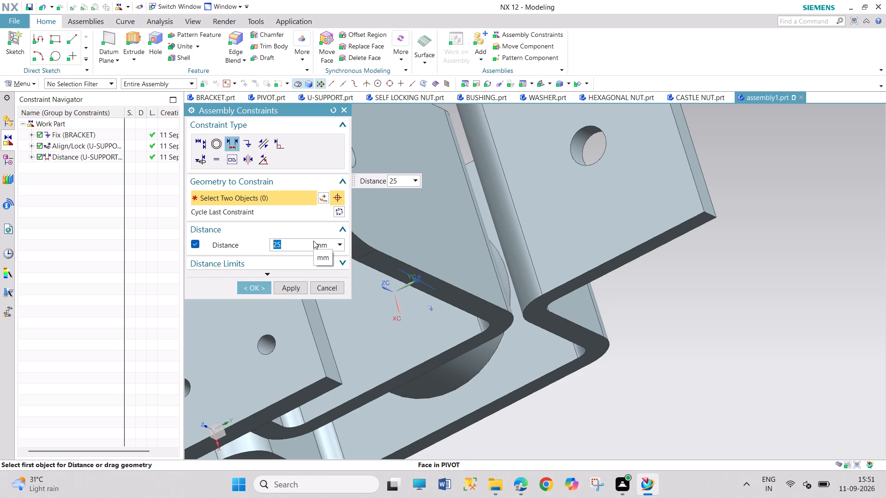
click(250, 288)
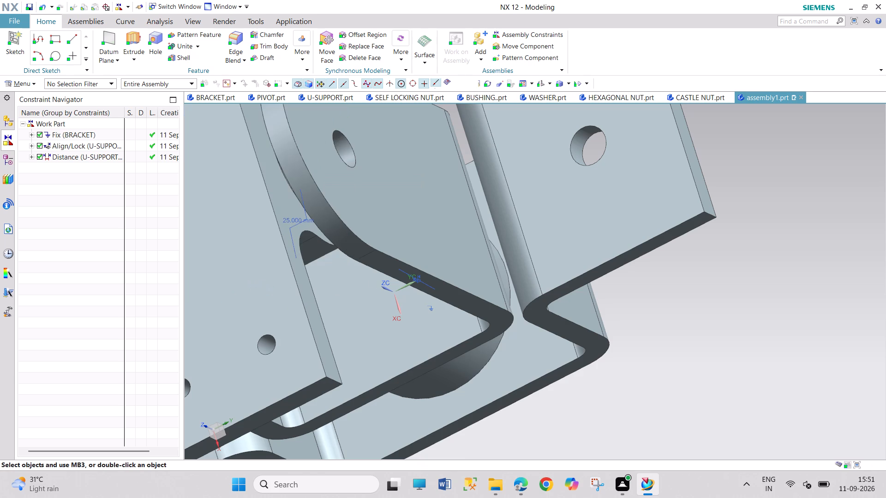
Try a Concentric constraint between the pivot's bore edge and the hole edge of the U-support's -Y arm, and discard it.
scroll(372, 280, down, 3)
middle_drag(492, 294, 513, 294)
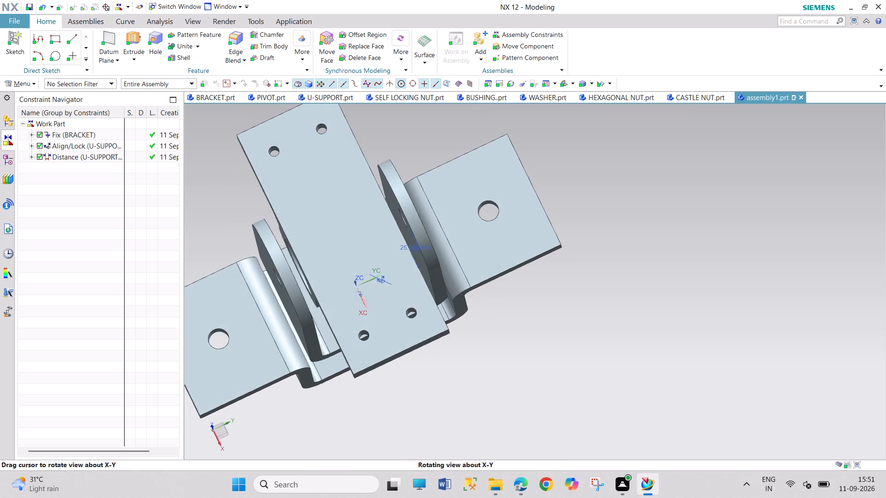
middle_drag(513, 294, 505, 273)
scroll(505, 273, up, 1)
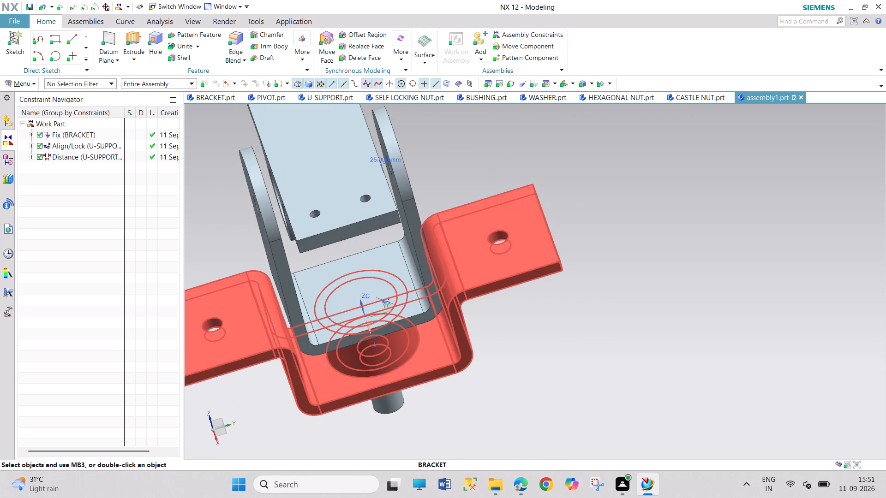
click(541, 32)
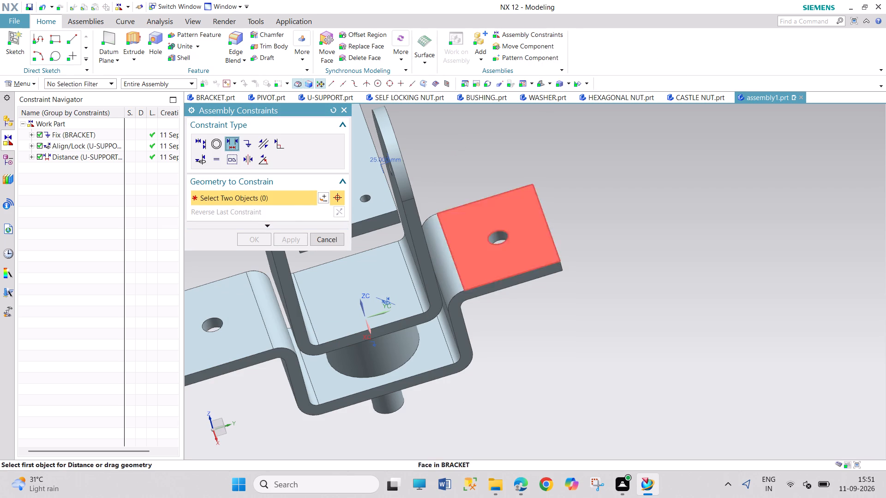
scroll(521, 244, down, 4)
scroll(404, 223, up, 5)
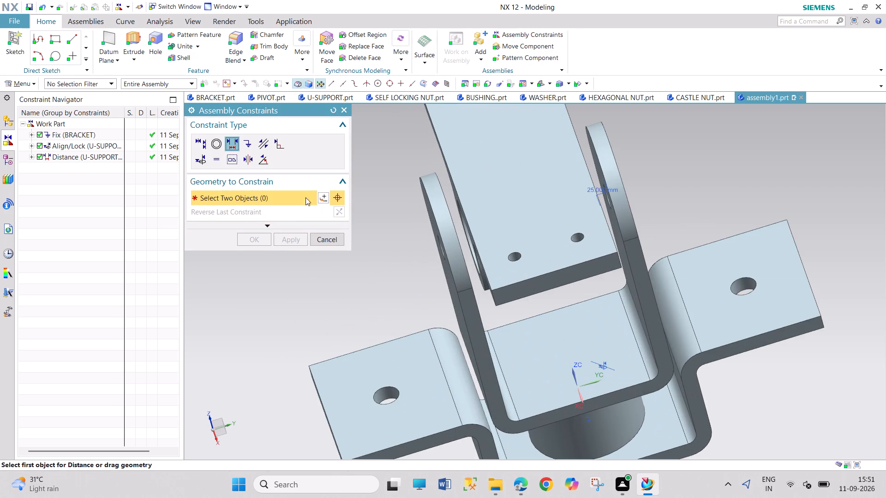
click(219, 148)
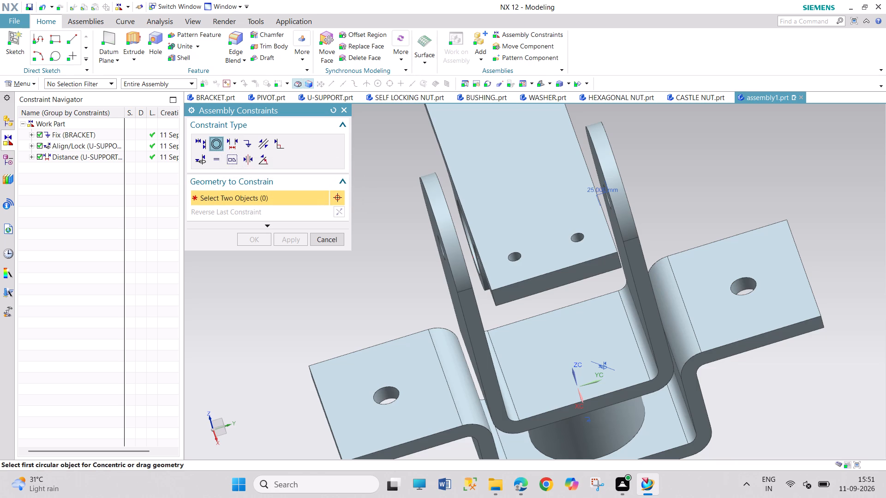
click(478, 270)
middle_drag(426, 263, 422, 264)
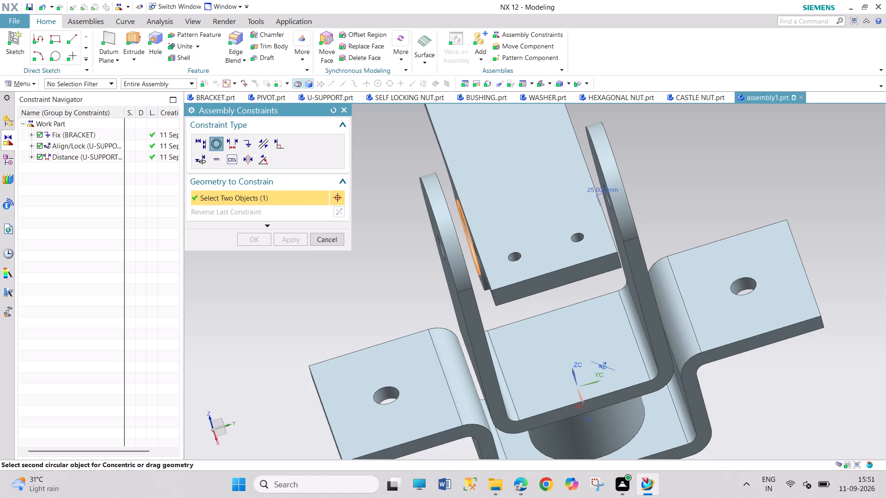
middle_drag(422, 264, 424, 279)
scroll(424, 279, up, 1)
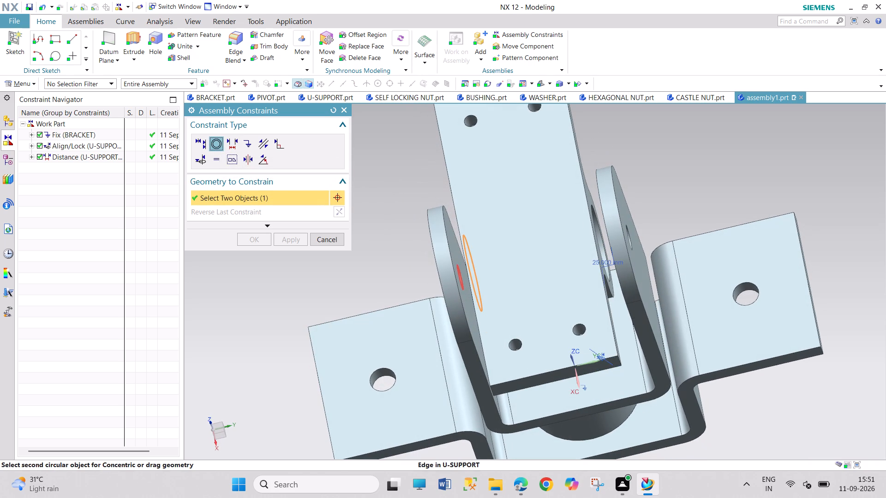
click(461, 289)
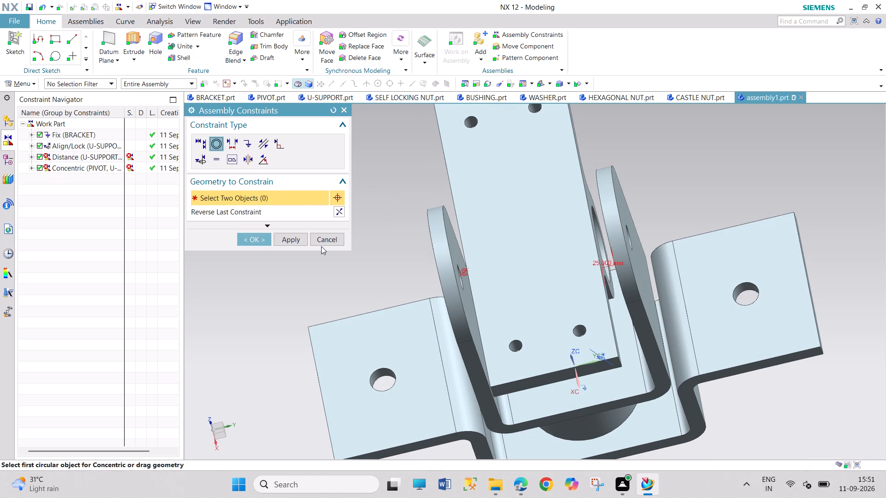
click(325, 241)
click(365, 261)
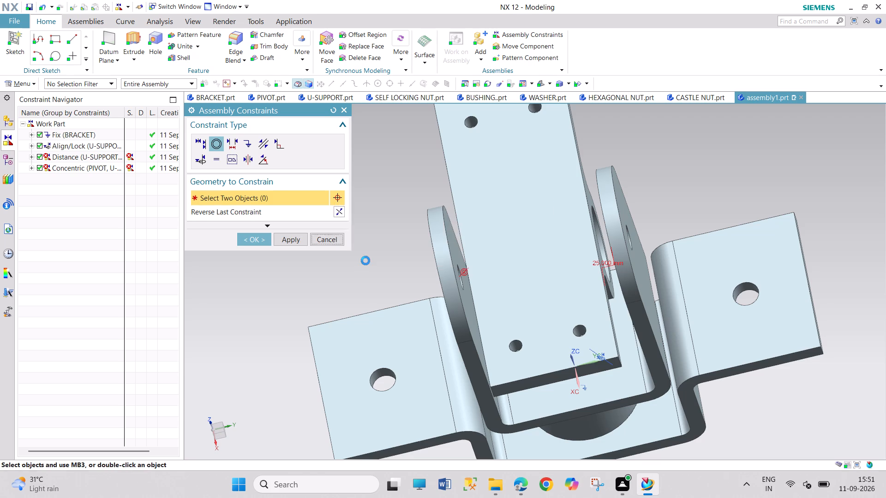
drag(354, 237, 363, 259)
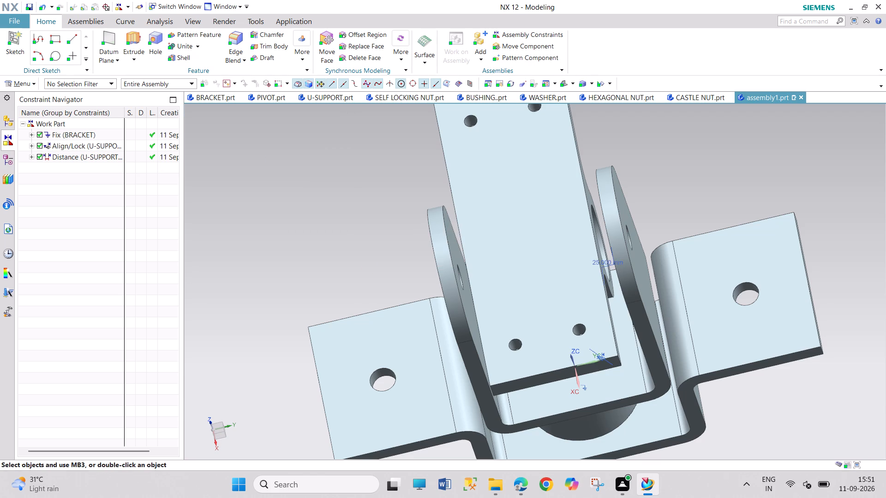
Show the pivot component's degrees of freedom and examine its remaining motion between the U-support's arms from several angles.
scroll(360, 246, down, 3)
right_click(449, 202)
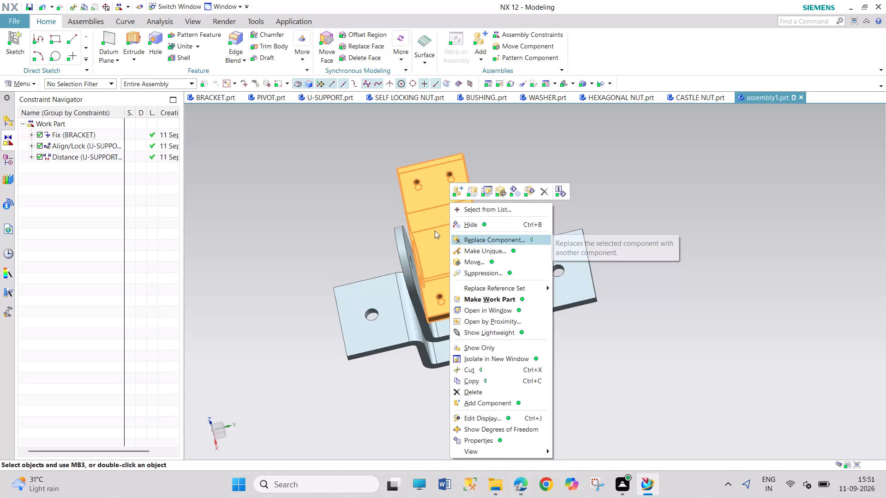
click(495, 428)
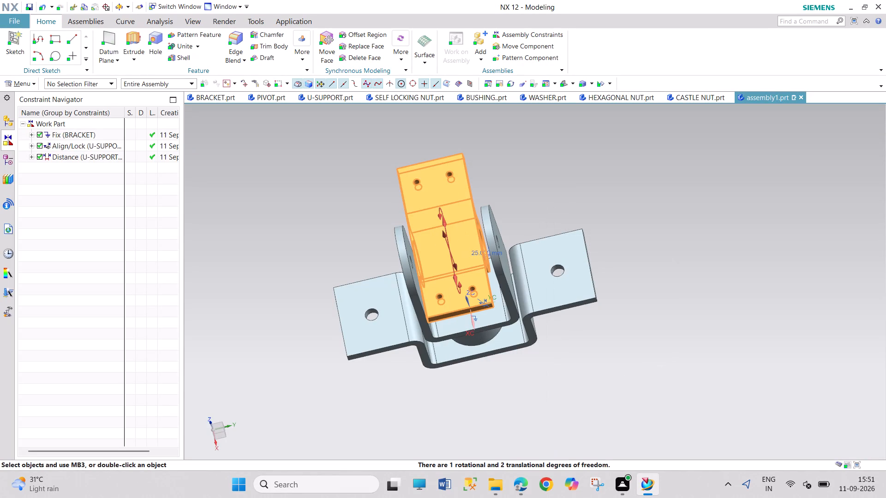
drag(251, 178, 284, 261)
drag(263, 186, 294, 258)
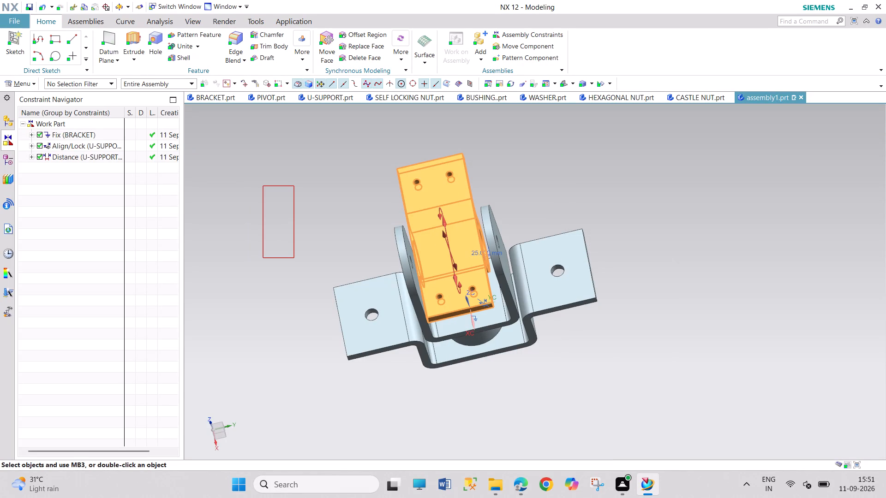
middle_drag(308, 221, 322, 213)
click(306, 197)
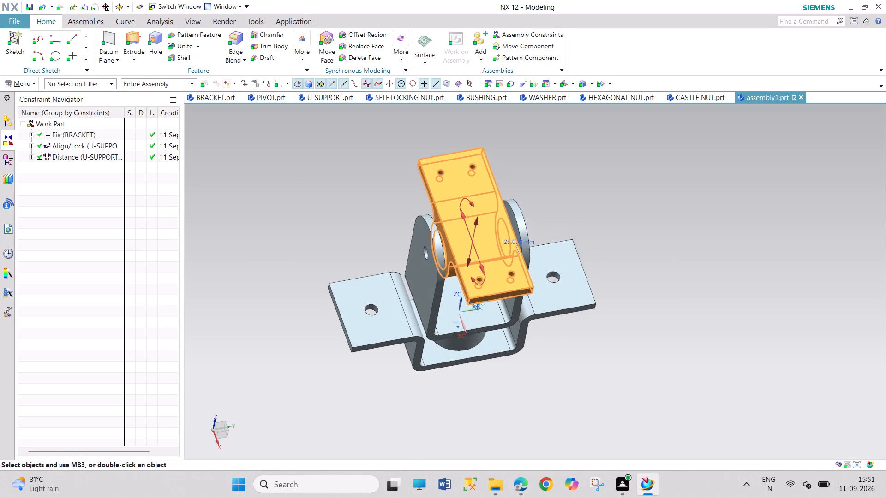
click(298, 201)
middle_drag(297, 216, 280, 187)
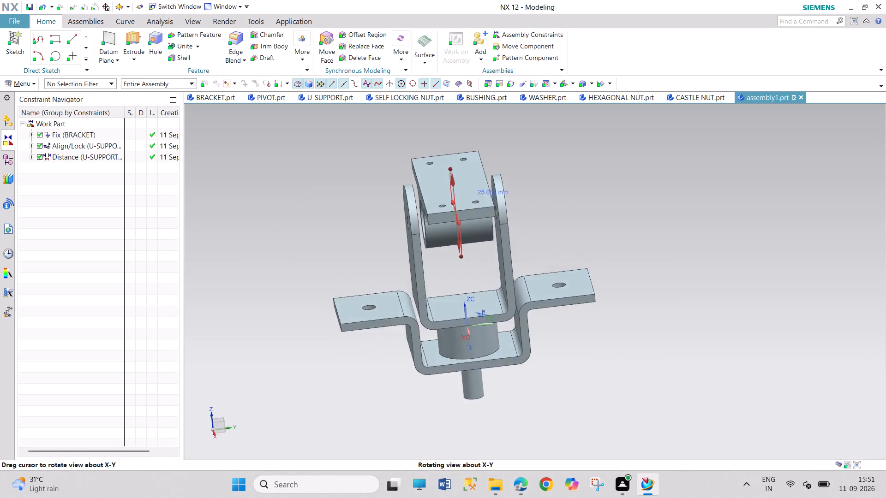
middle_drag(280, 187, 300, 176)
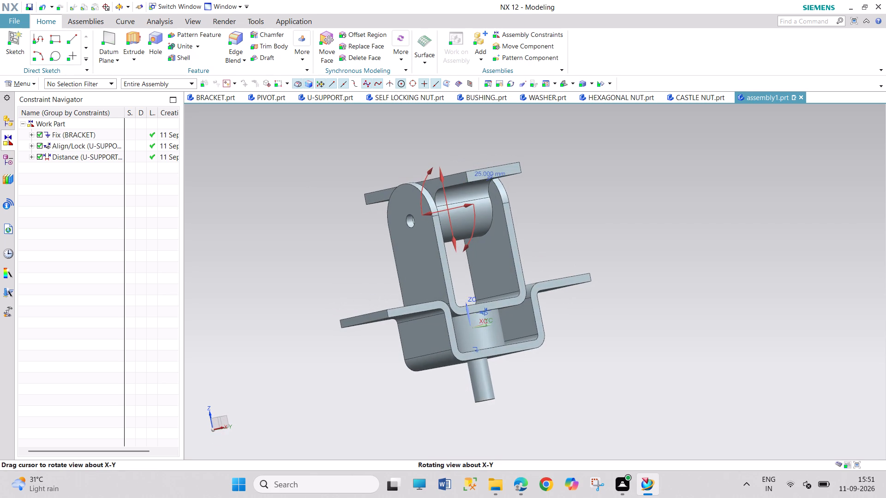
middle_drag(300, 176, 286, 182)
middle_drag(331, 224, 328, 230)
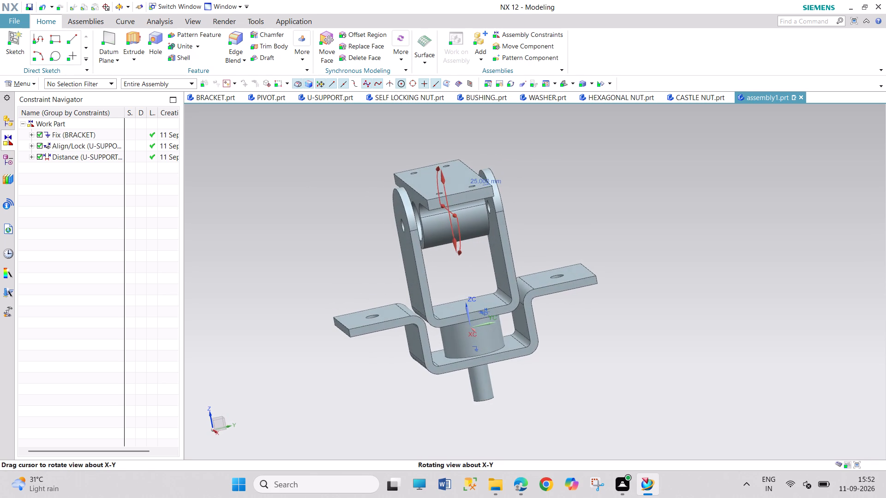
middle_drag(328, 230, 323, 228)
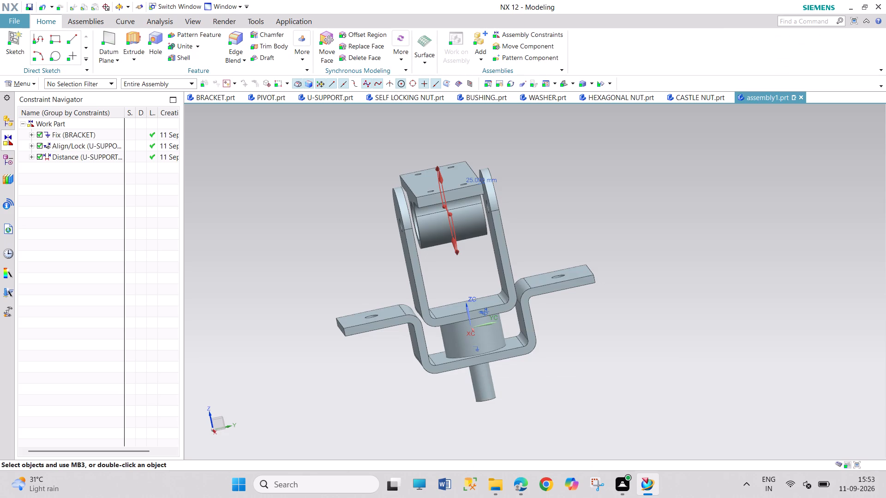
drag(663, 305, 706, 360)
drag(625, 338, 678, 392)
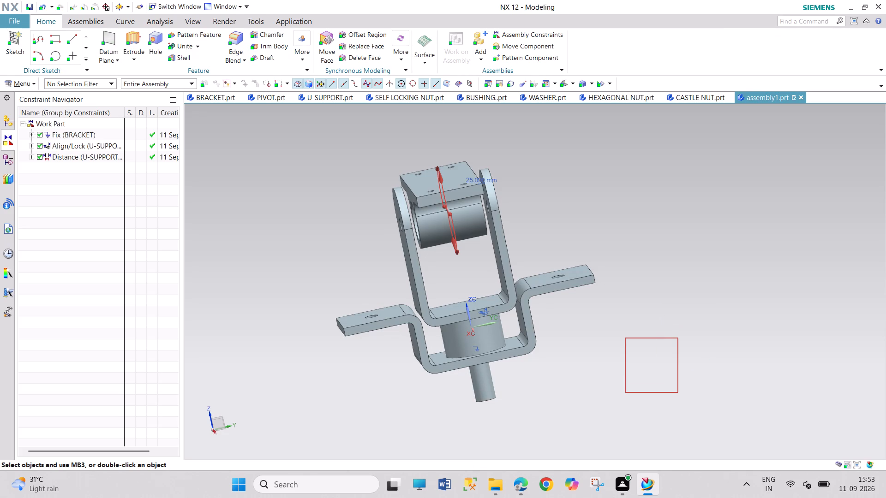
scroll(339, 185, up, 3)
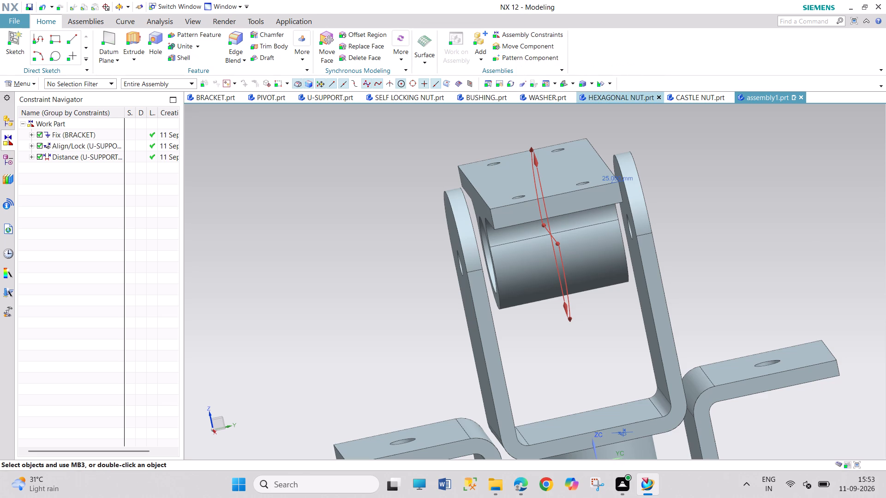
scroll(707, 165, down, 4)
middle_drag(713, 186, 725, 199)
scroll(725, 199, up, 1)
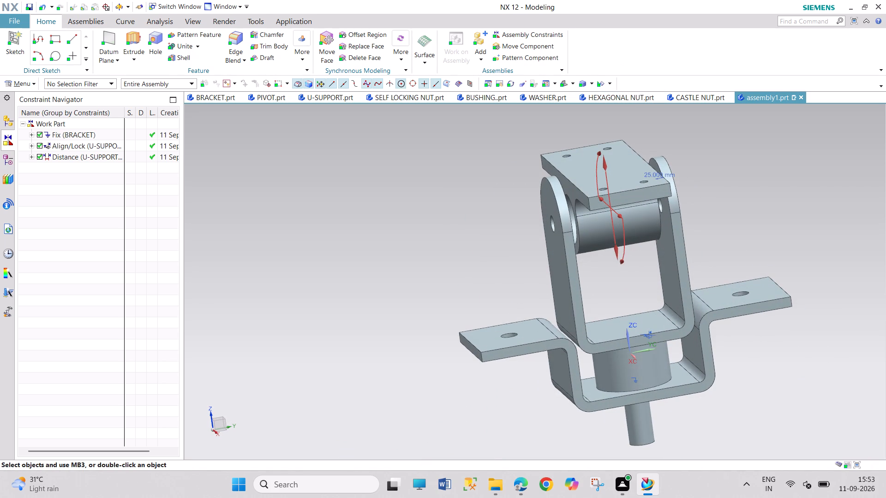
Start adding a component, preview the parts in the SHOCK ASSEMBLY folder and pick HEXAGONAL NUT.
click(473, 39)
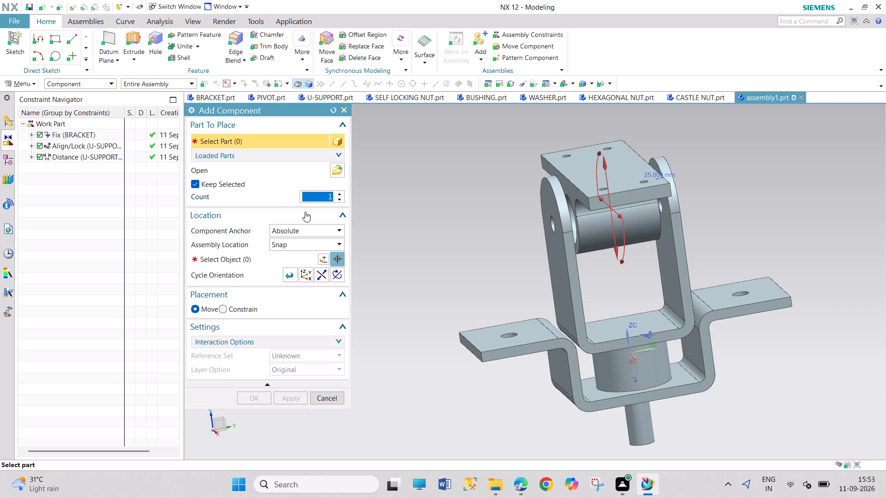
click(336, 170)
click(206, 208)
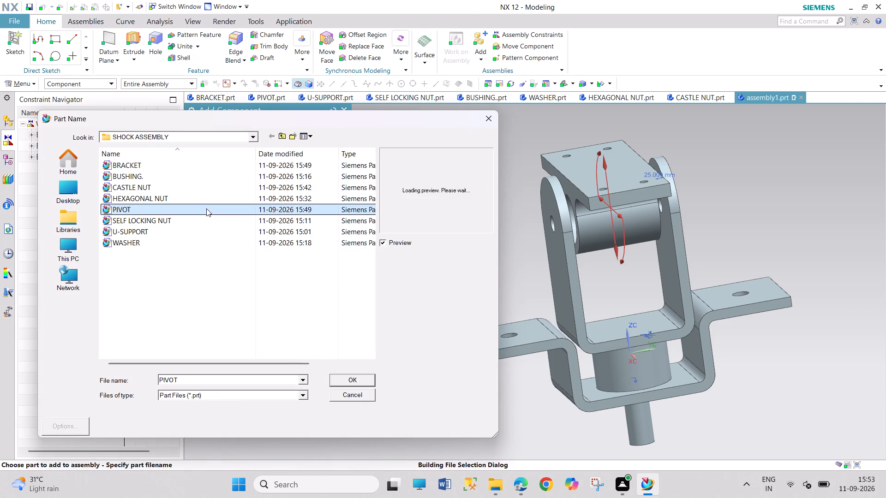
click(207, 218)
click(209, 231)
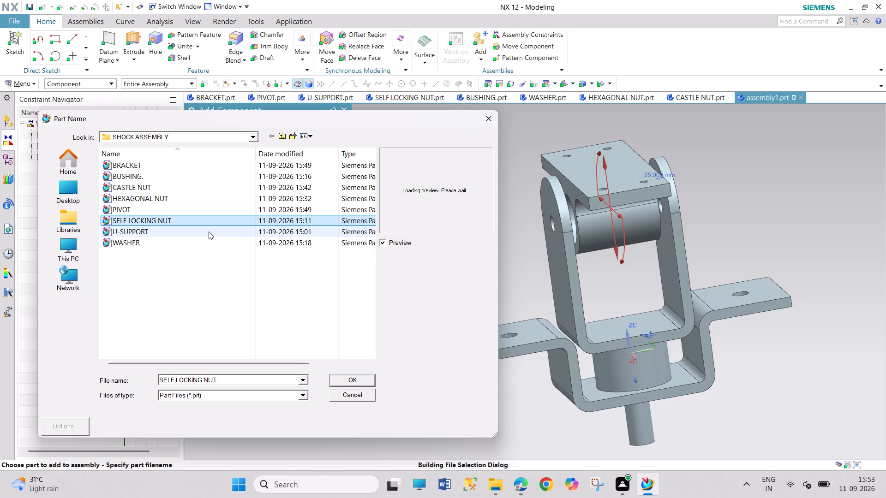
click(209, 243)
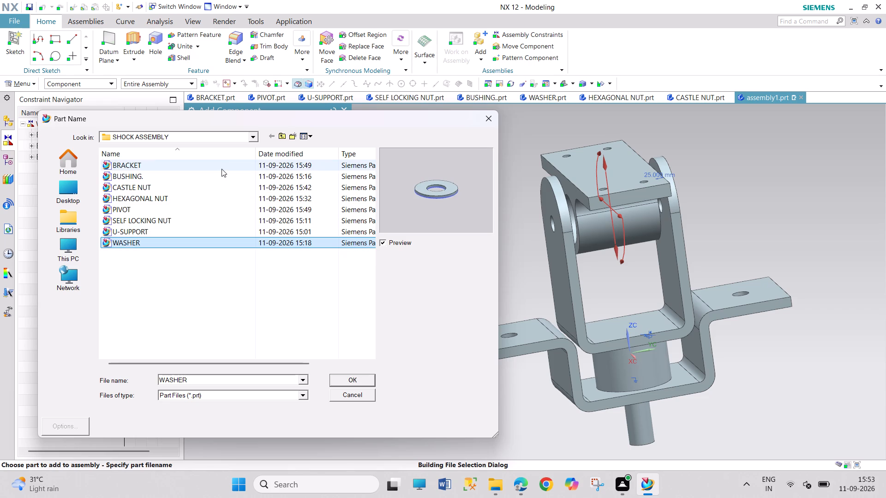
click(221, 169)
click(220, 183)
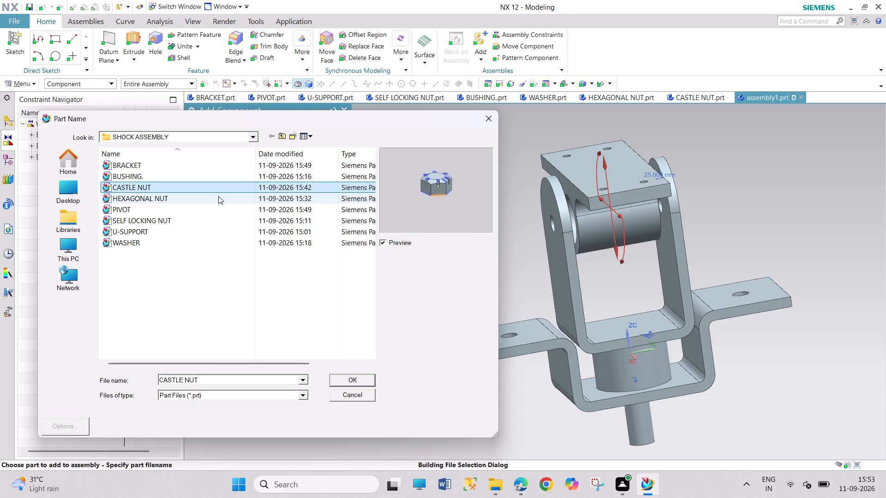
click(218, 196)
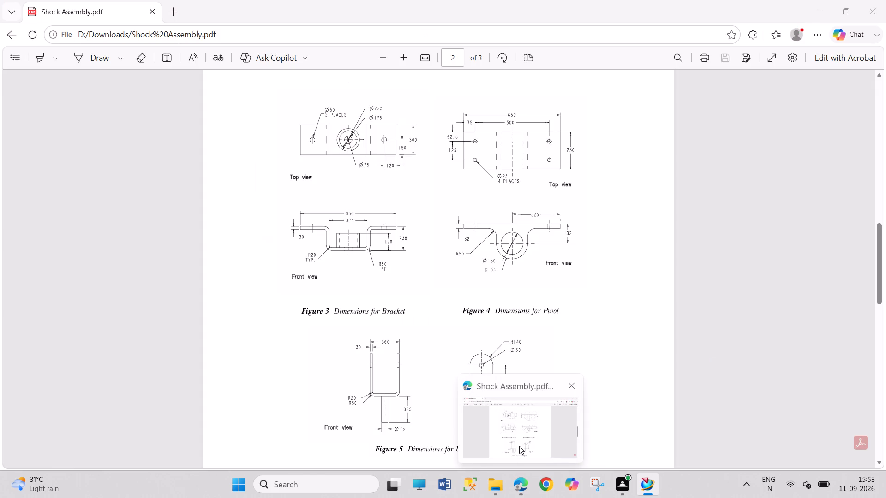
Switch to the Shock Assembly PDF, check the assembled and exploded views in Figures 1 and 2, and return to NX.
click(519, 446)
scroll(529, 421, down, 3)
scroll(529, 421, up, 4)
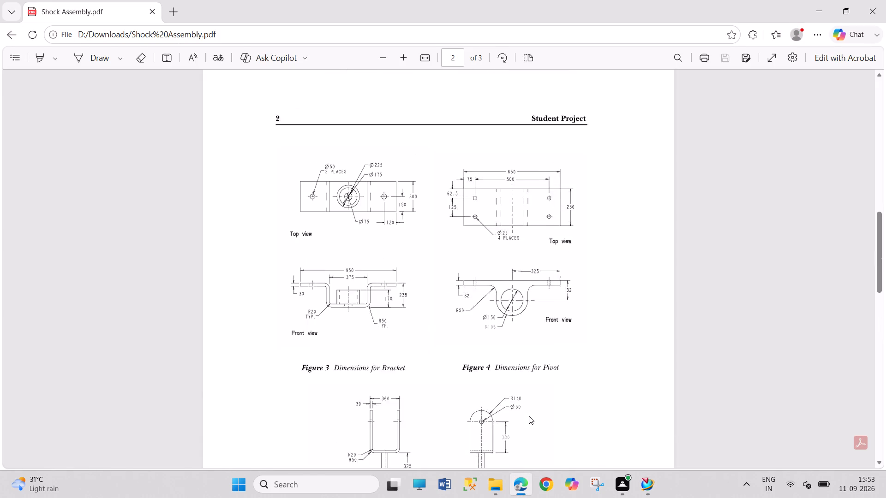
scroll(529, 416, up, 8)
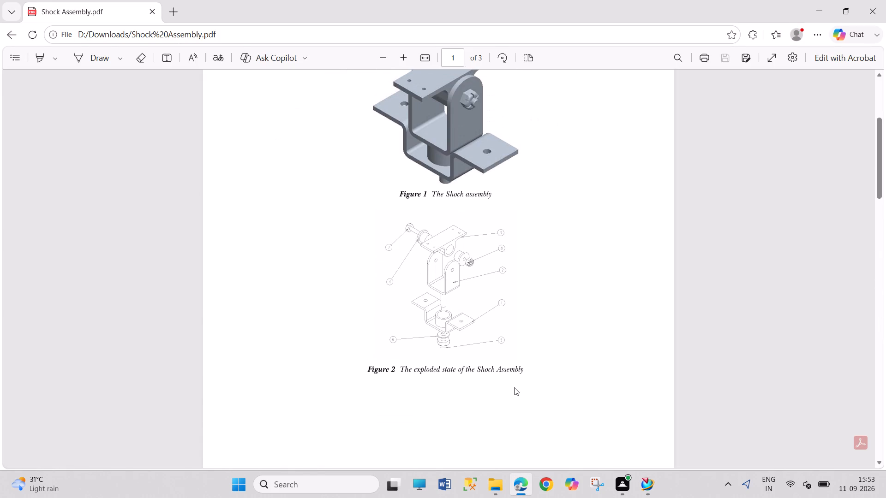
scroll(514, 347, up, 1)
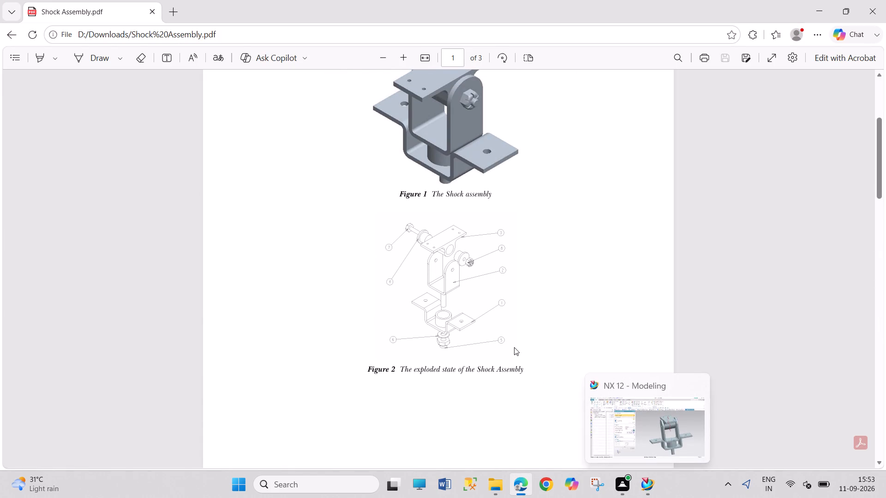
click(640, 488)
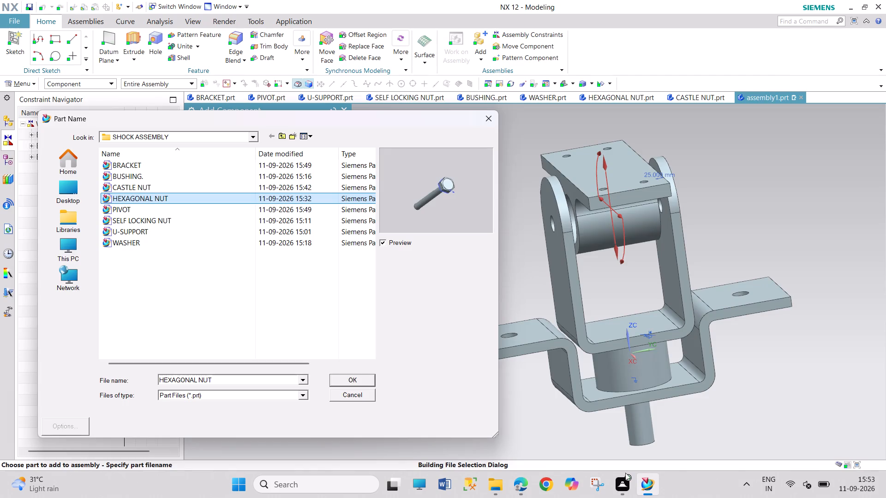
Place one HEXAGONAL NUT component in open space beside the bracket, at about X -1655, Y -296, Z -200.
click(352, 378)
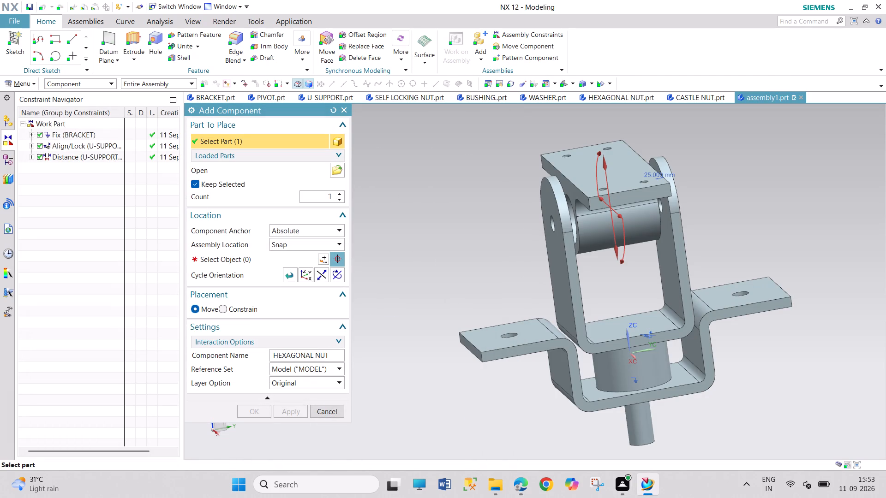
click(266, 256)
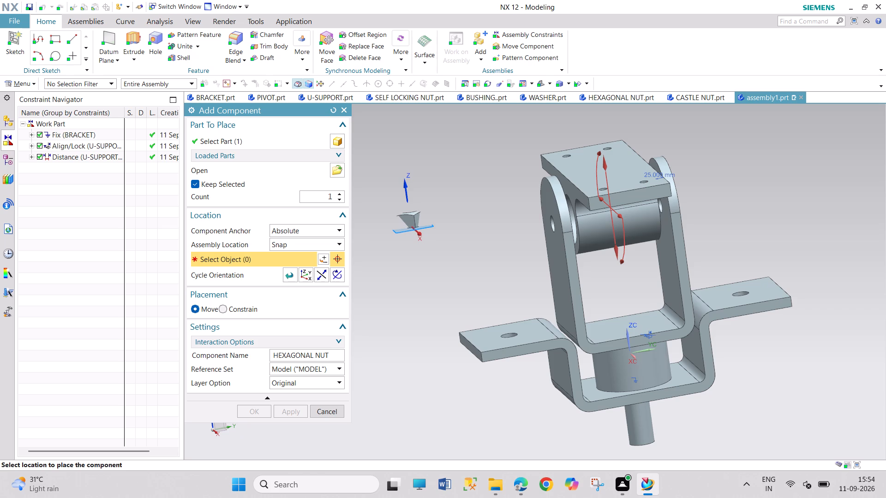
click(413, 261)
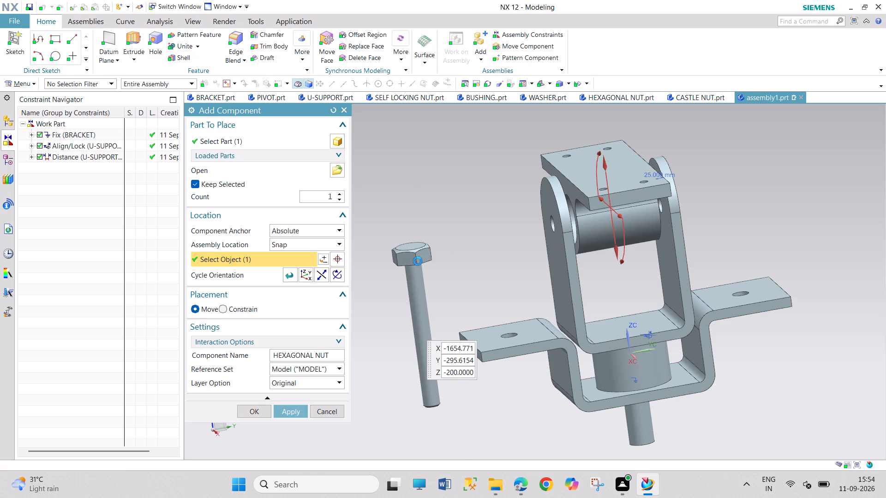
click(301, 435)
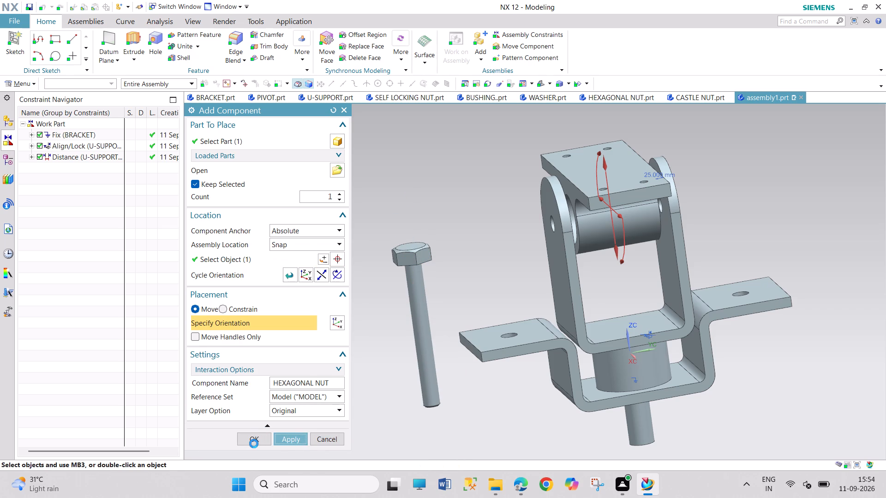
click(332, 406)
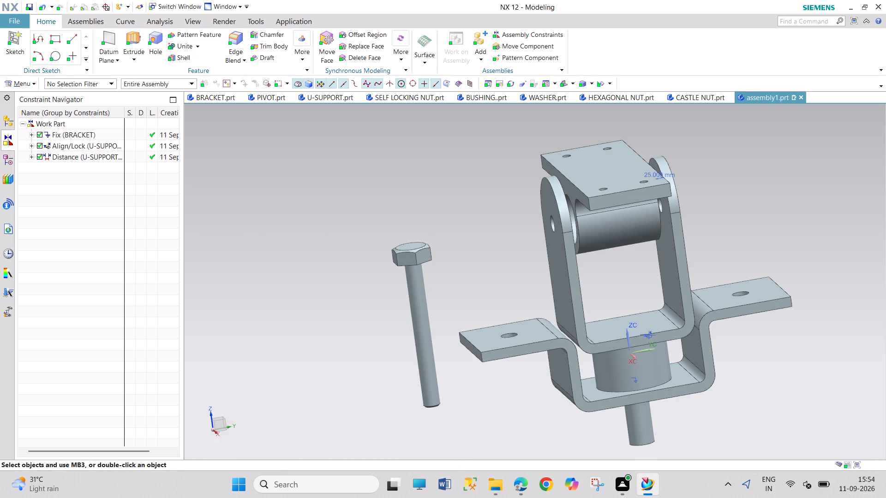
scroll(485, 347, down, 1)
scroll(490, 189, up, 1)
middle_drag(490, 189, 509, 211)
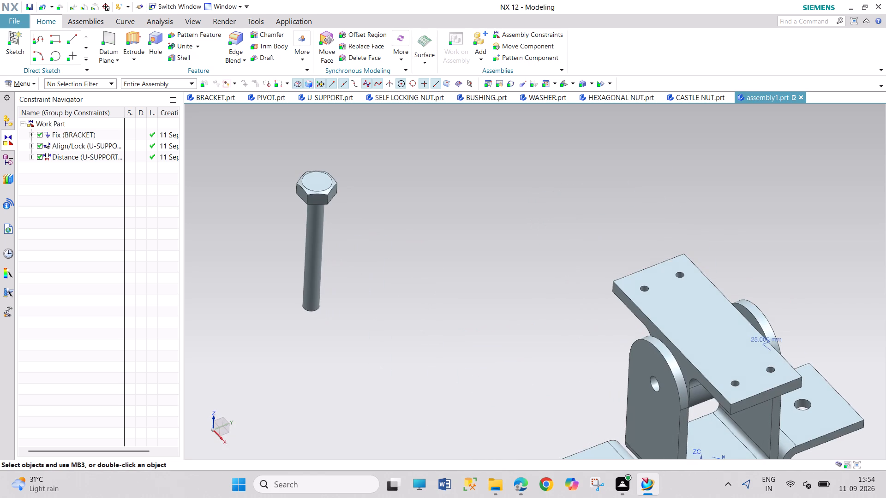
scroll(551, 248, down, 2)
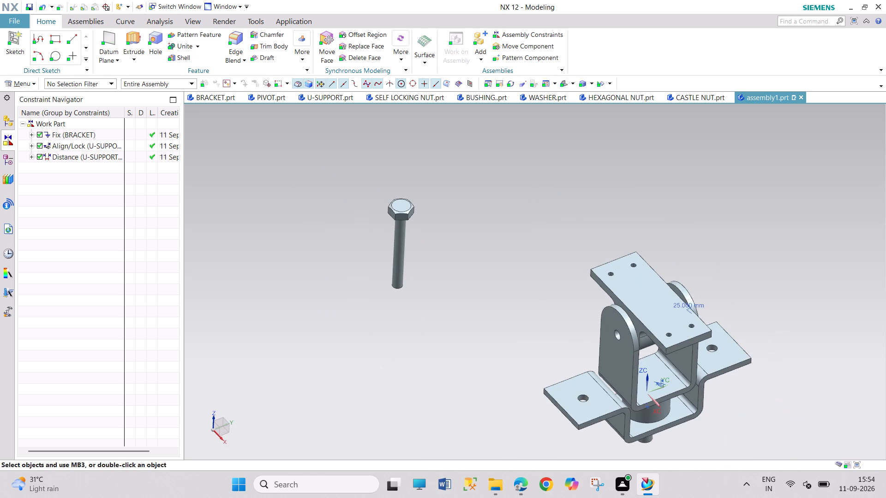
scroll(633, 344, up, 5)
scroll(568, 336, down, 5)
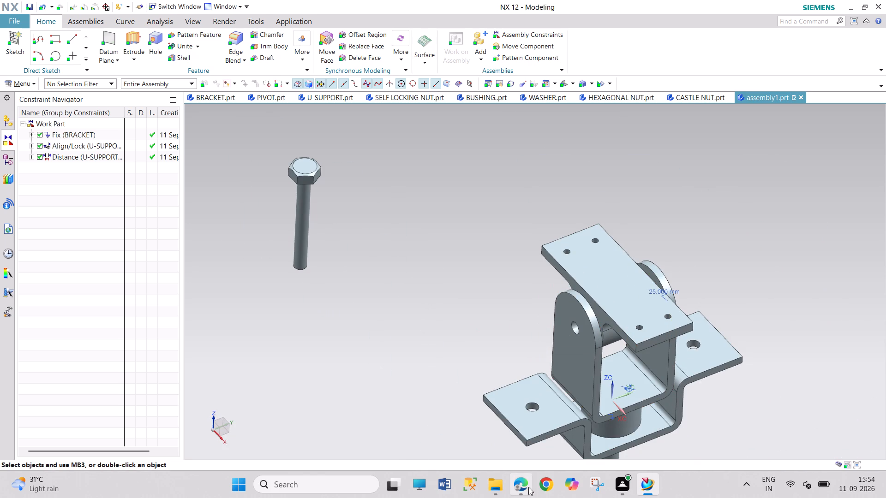
Switch to the Shock Assembly PDF, examine the assembly figures and the component dimensions on pages 2 and 3, and return to NX.
click(515, 438)
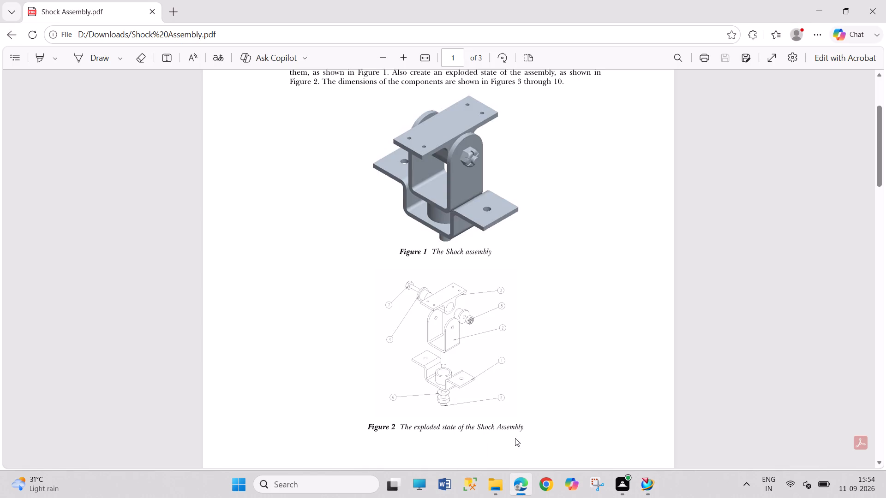
scroll(515, 438, down, 9)
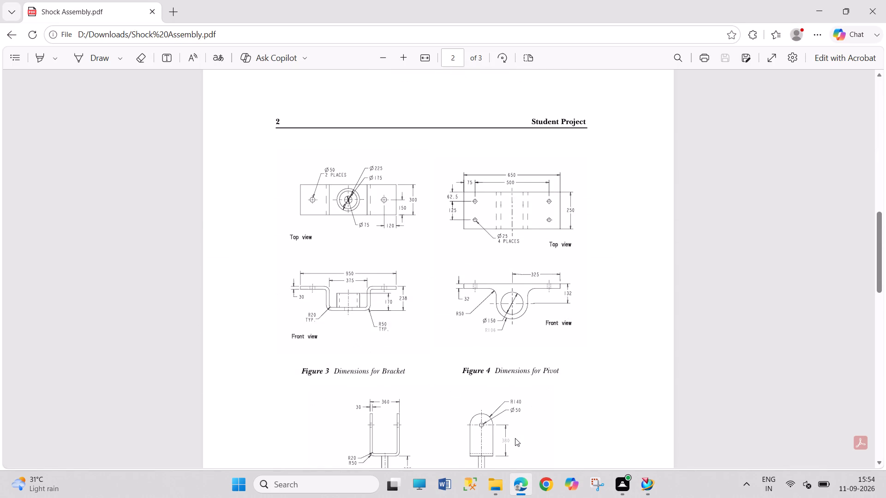
scroll(515, 438, down, 2)
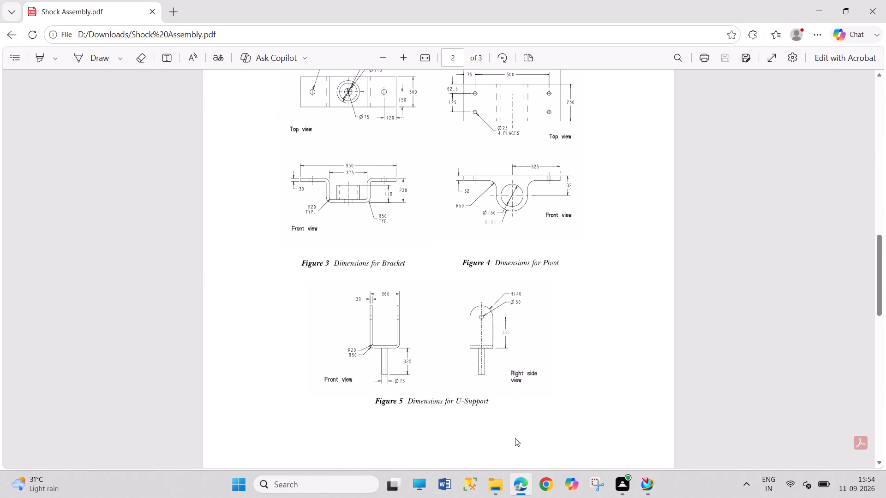
scroll(515, 438, down, 9)
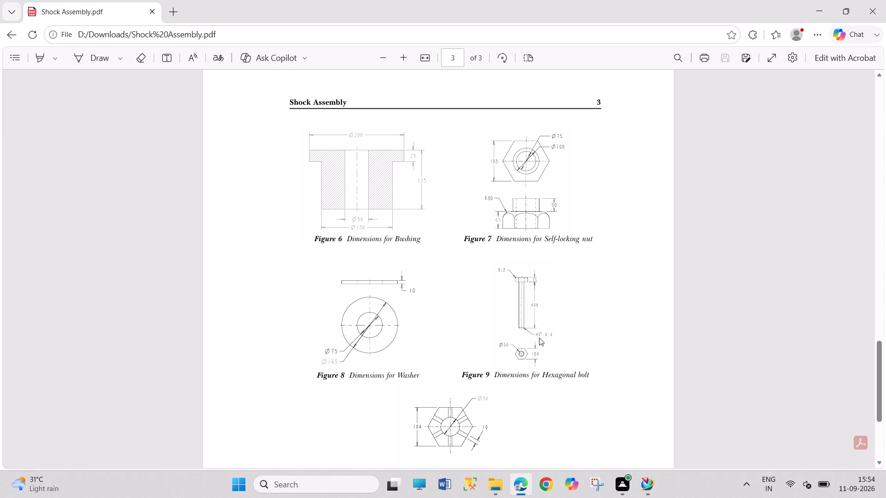
scroll(470, 314, up, 1)
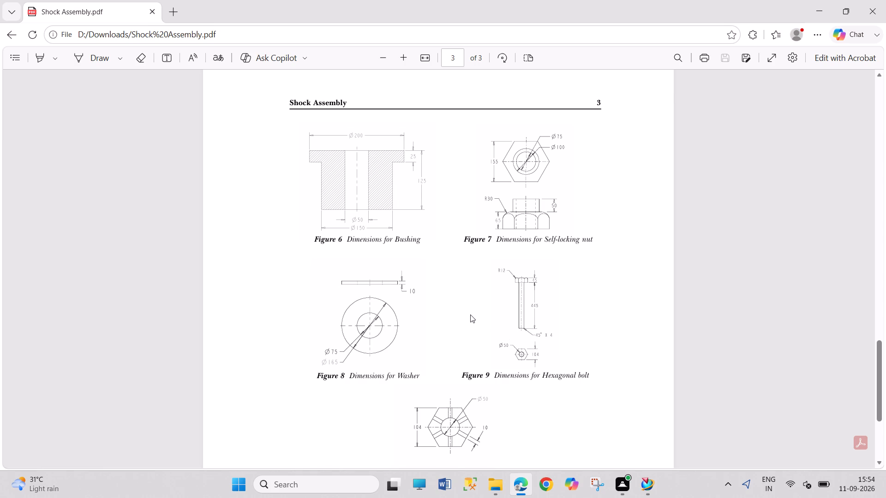
scroll(470, 314, up, 9)
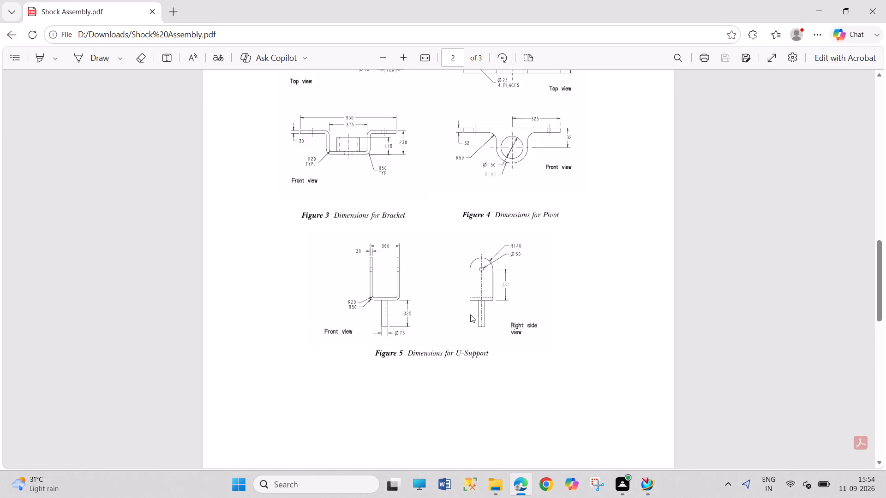
right_click(470, 314)
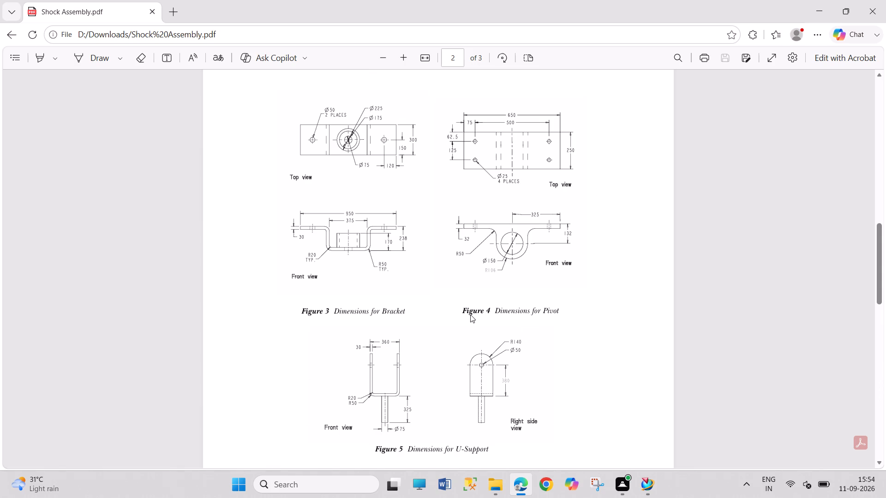
click(414, 300)
click(648, 478)
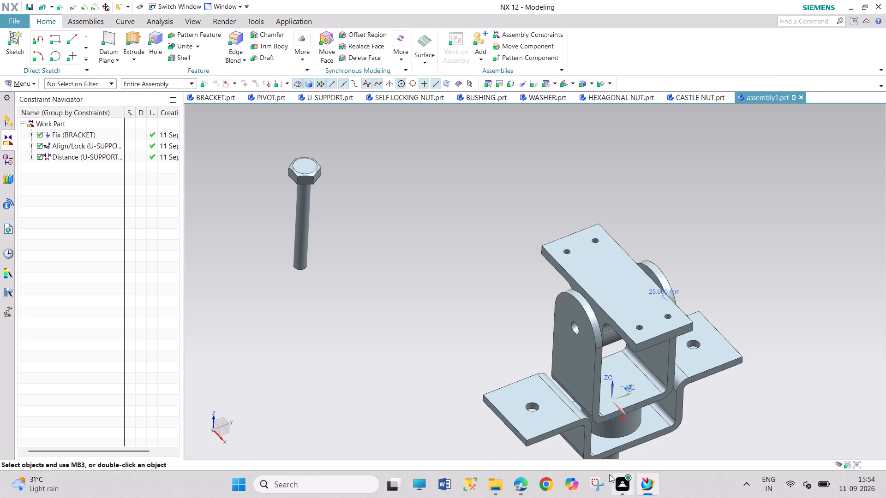
Recheck the bracket, pivot and U-support dimensions in Figures 3 to 5 of the PDF, and return to NX.
click(524, 482)
scroll(440, 400, down, 2)
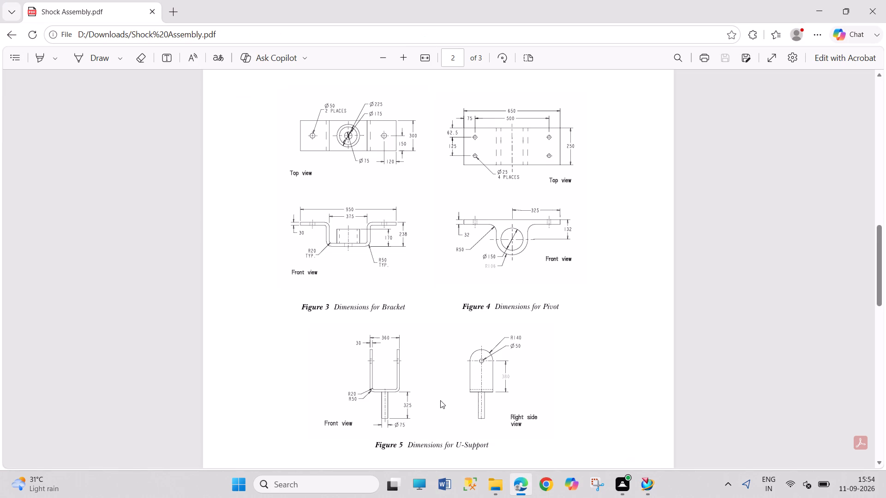
scroll(440, 400, down, 7)
scroll(438, 405, up, 4)
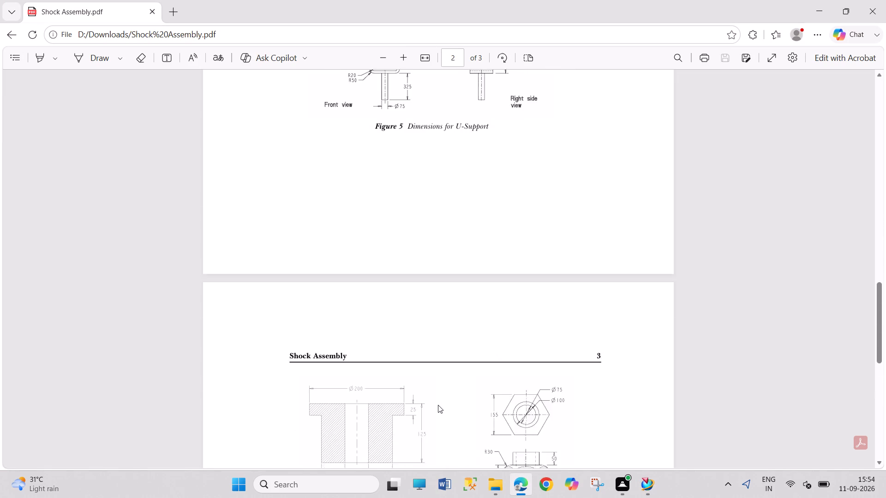
scroll(438, 405, up, 5)
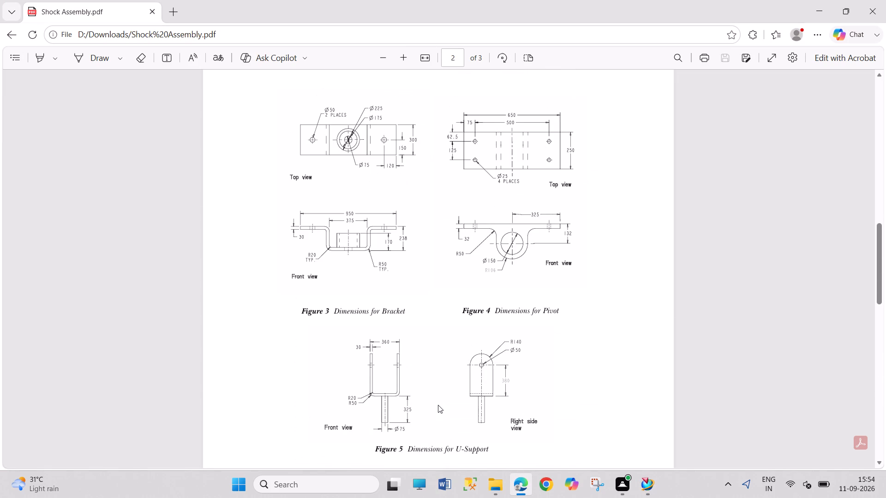
click(641, 486)
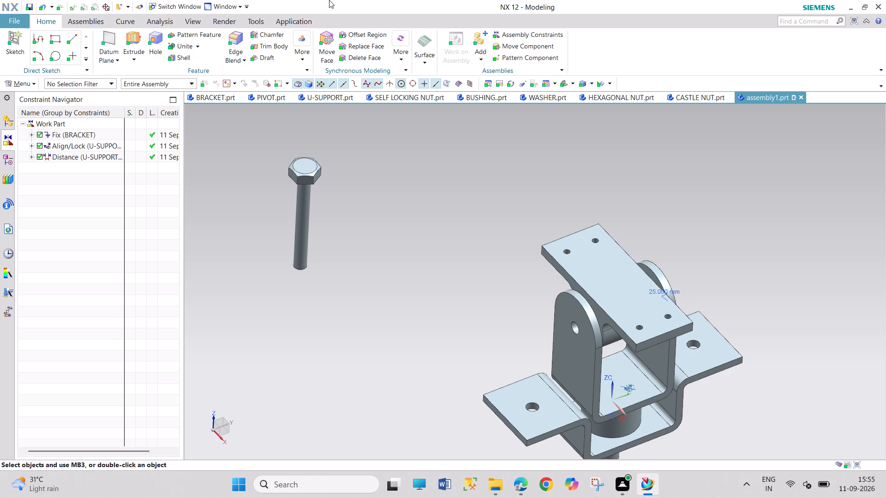
Look through the open component parts and examine the features and sketches in the HEXAGONAL NUT part's model history.
click(332, 98)
click(394, 96)
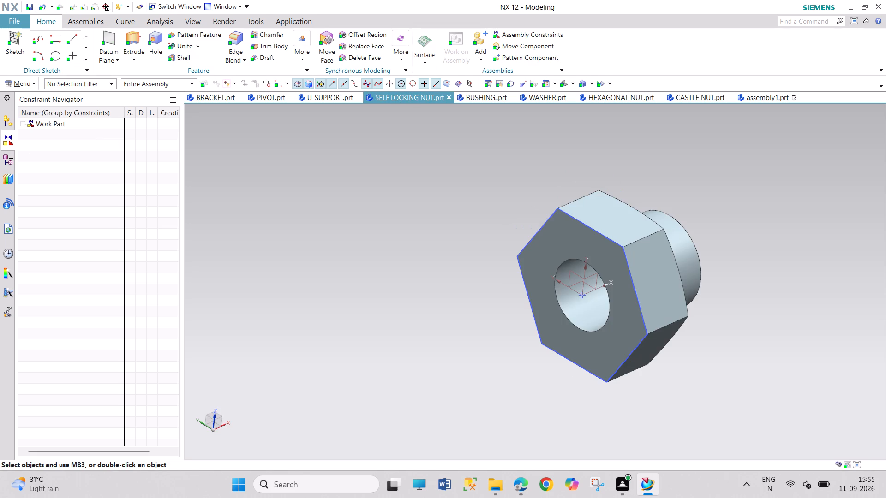
click(488, 98)
click(539, 95)
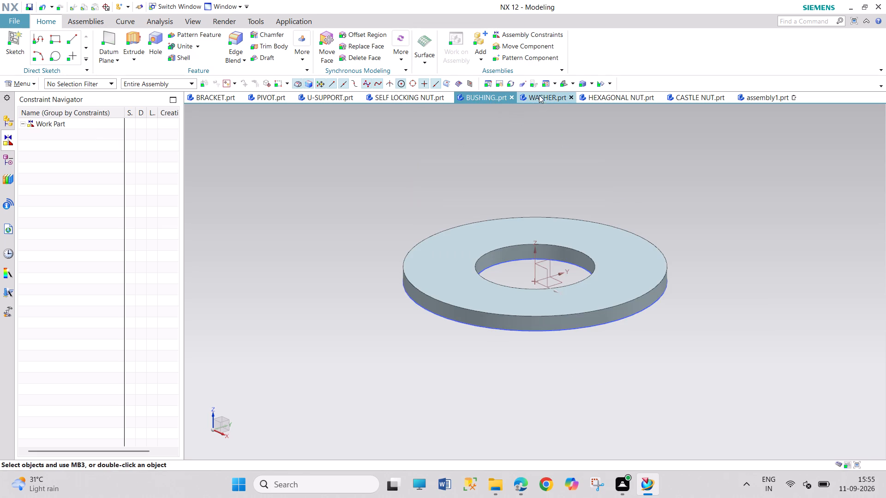
click(597, 102)
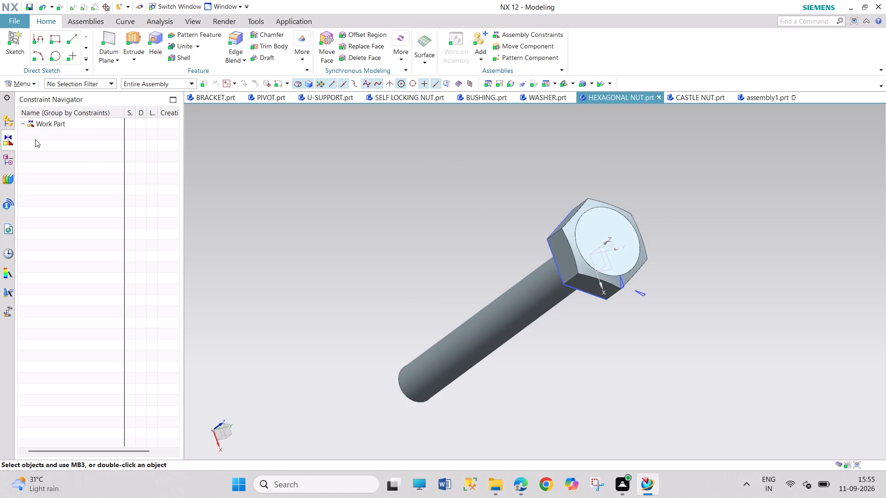
click(6, 160)
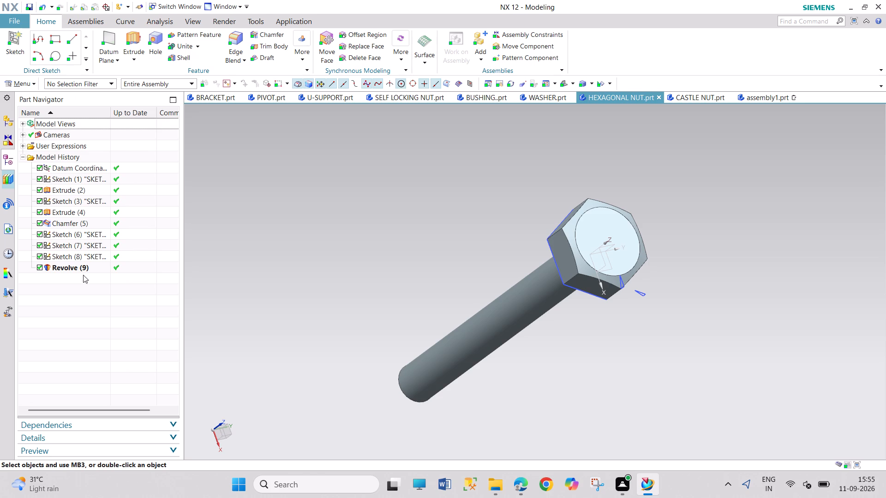
right_click(84, 269)
right_click(62, 251)
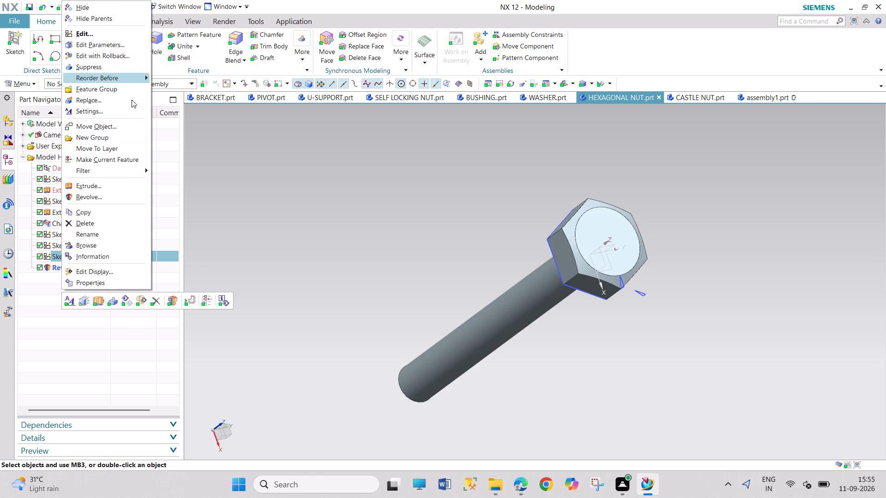
click(290, 276)
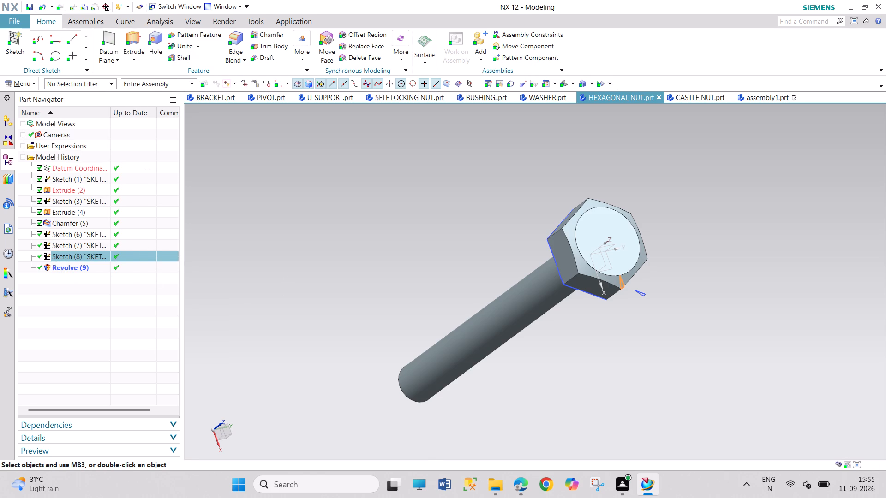
click(82, 265)
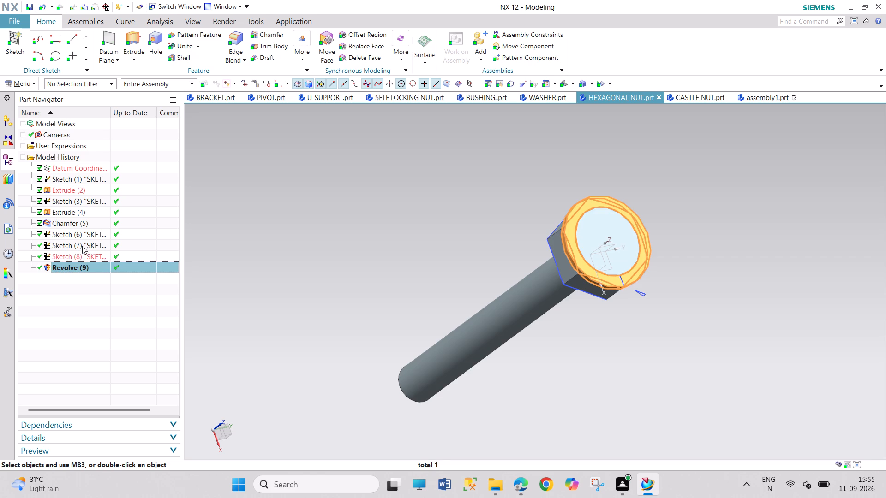
click(85, 253)
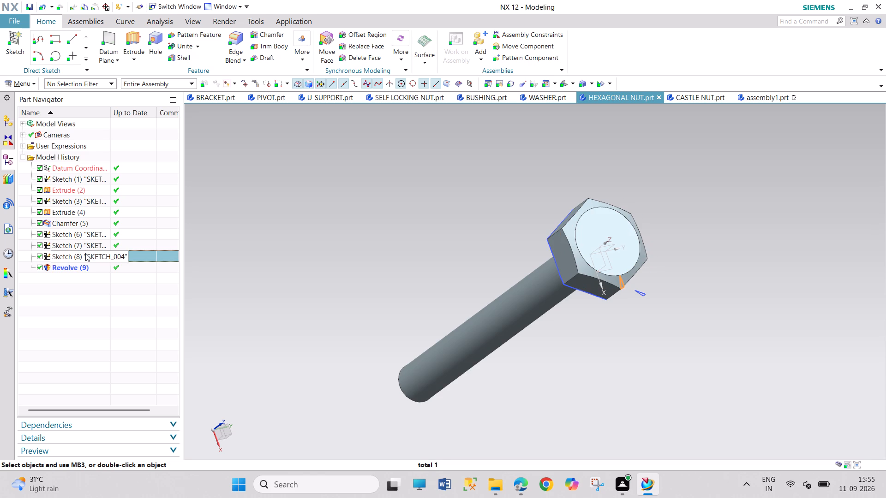
click(87, 246)
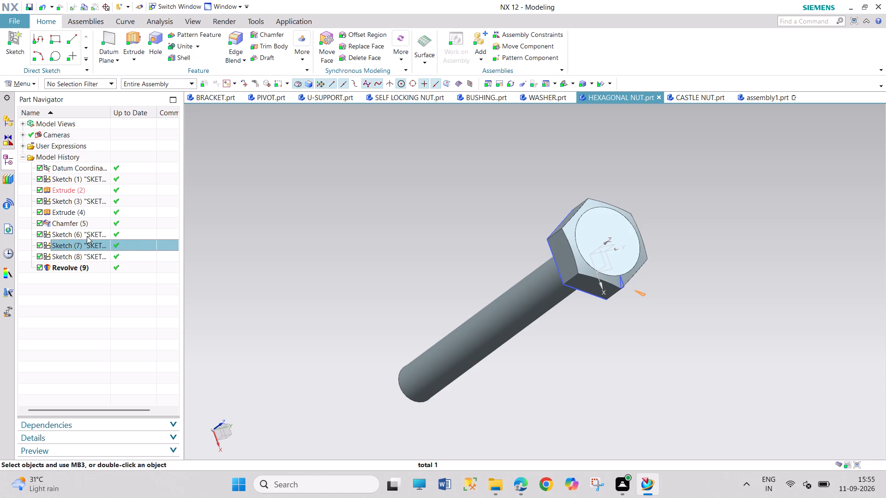
click(85, 226)
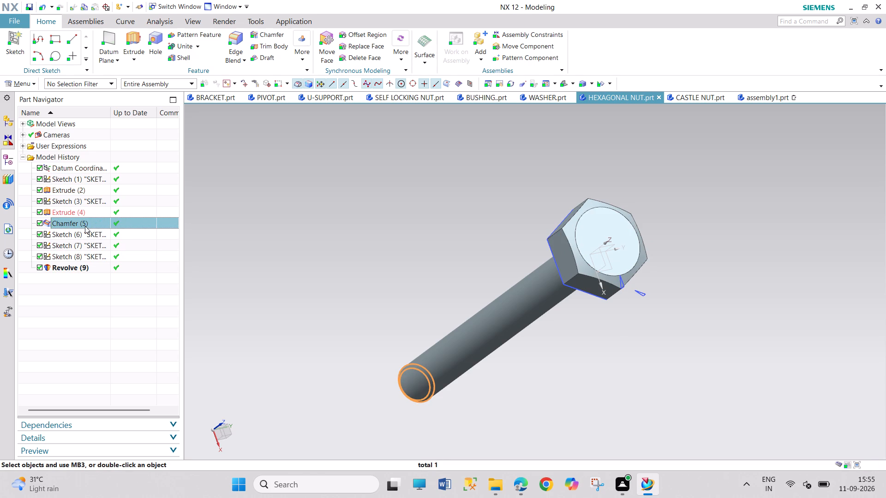
right_click(85, 226)
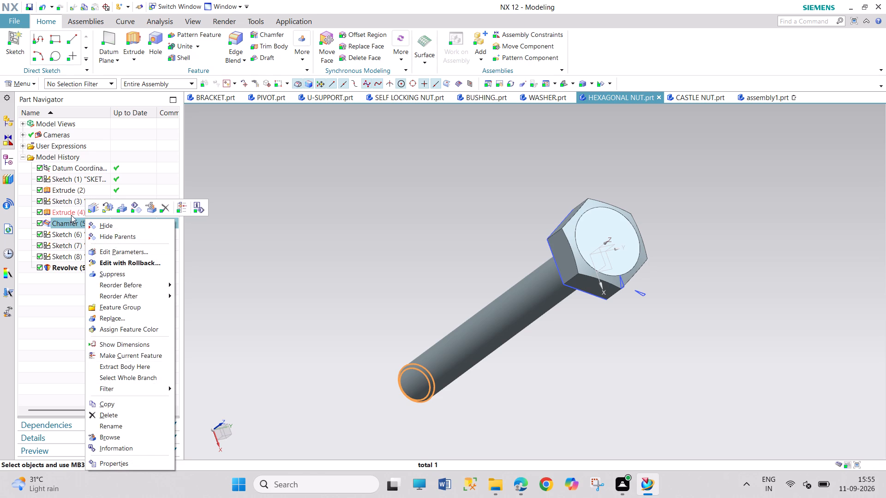
click(71, 215)
Inspect the shank circle's diameter in Sketch (3) of HEXAGONAL NUT, placing the dimension clear of the hexagon, and finish the sketch.
click(72, 205)
right_click(72, 205)
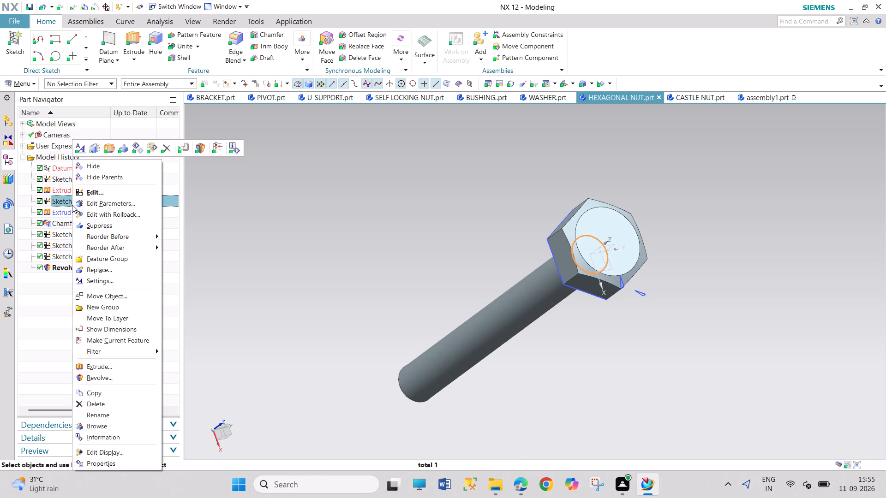
click(111, 202)
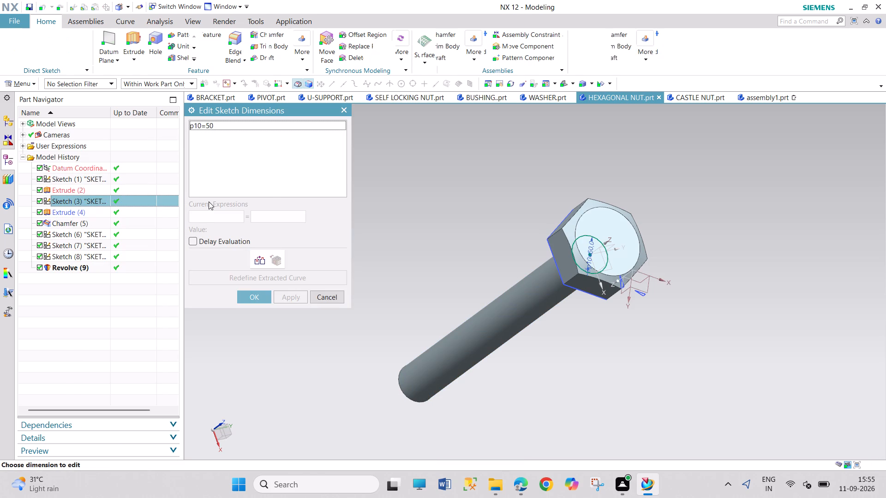
click(345, 106)
click(346, 110)
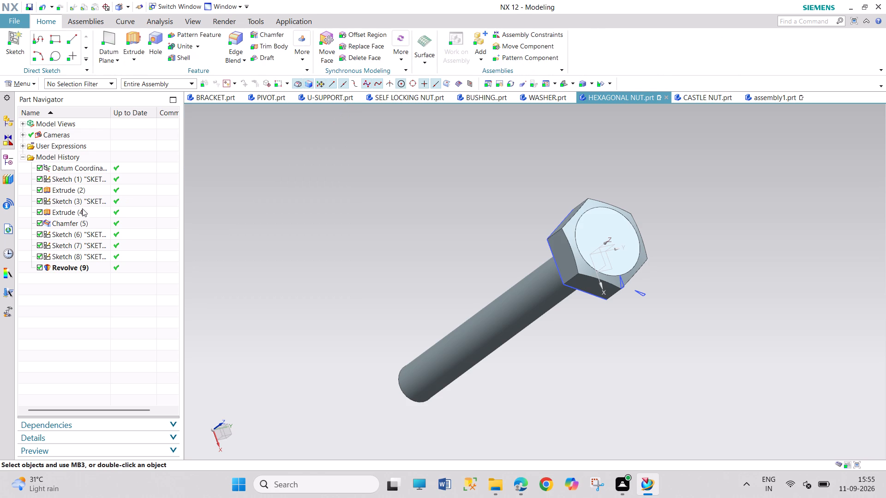
right_click(83, 200)
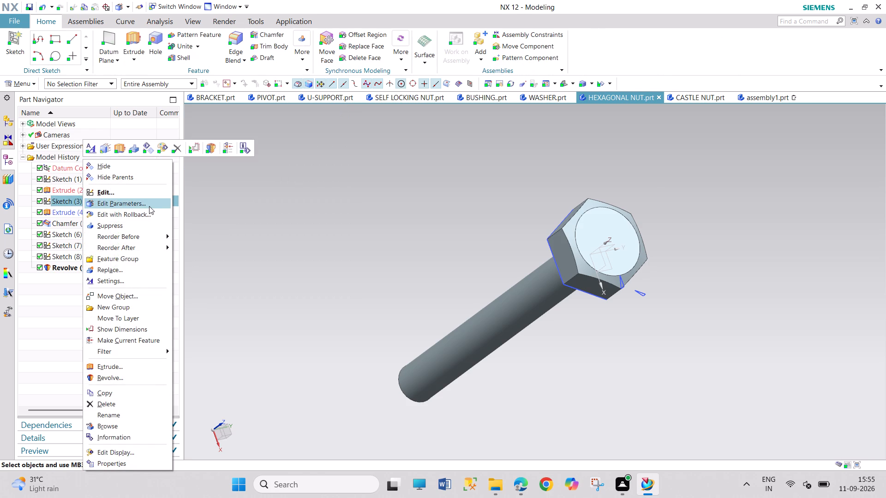
click(192, 219)
click(88, 202)
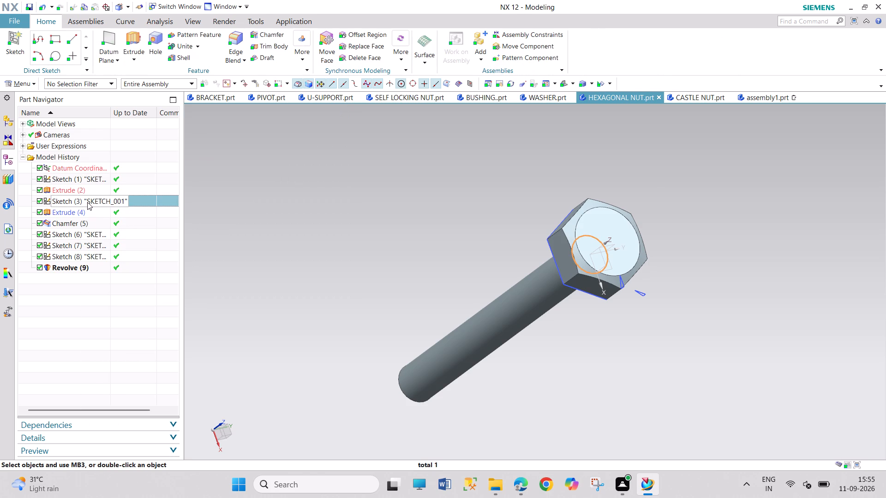
click(87, 200)
right_click(87, 200)
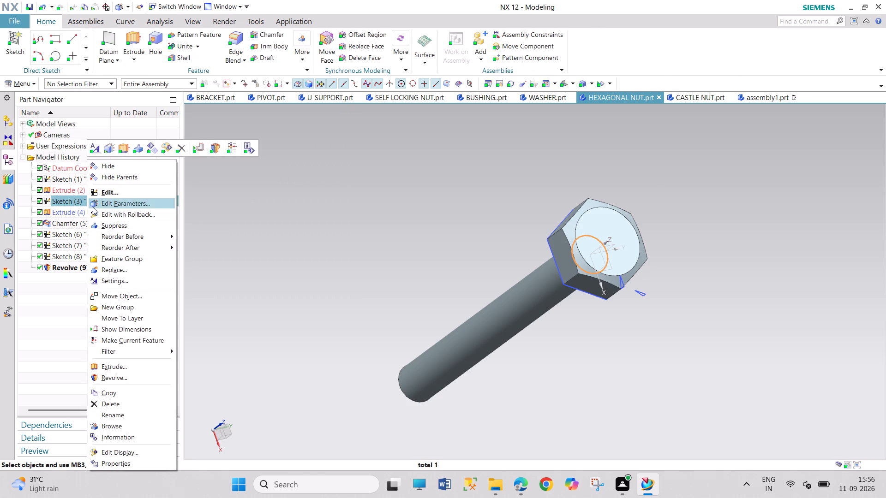
click(128, 215)
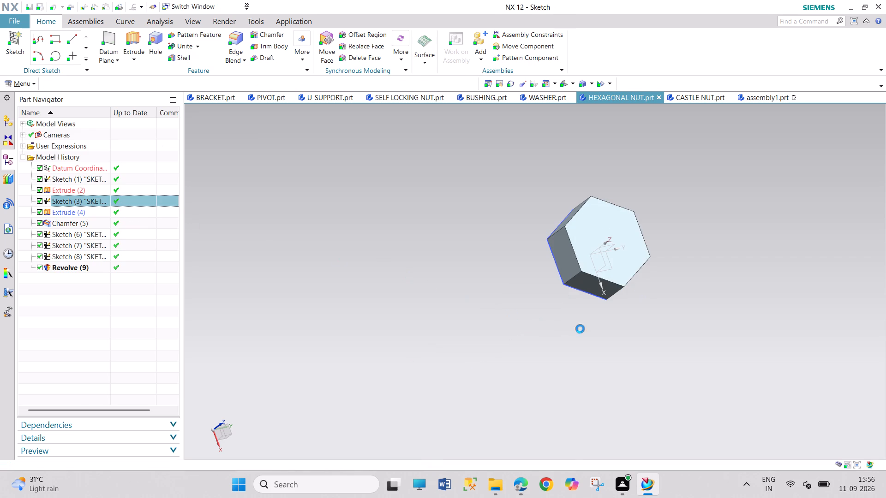
scroll(653, 308, down, 6)
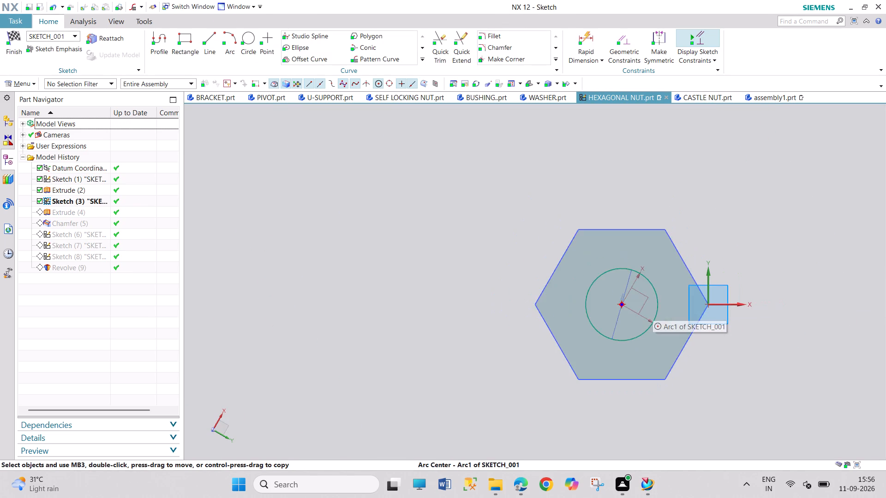
drag(621, 289, 695, 211)
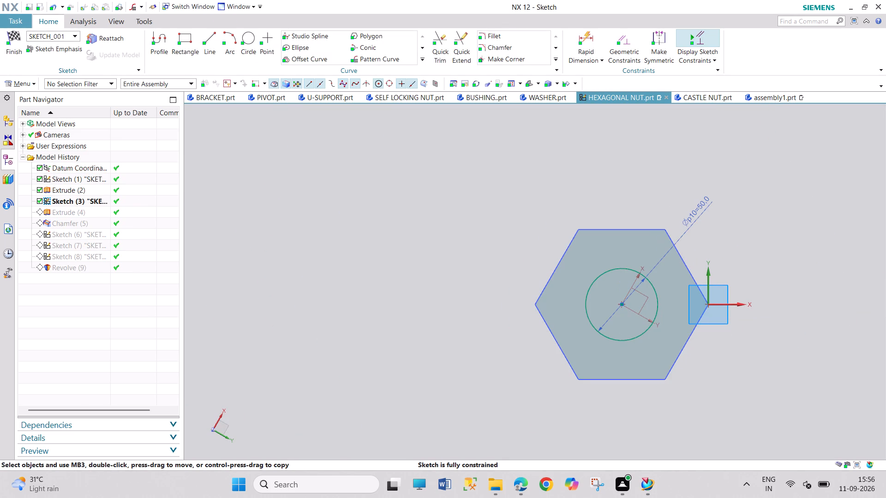
click(20, 51)
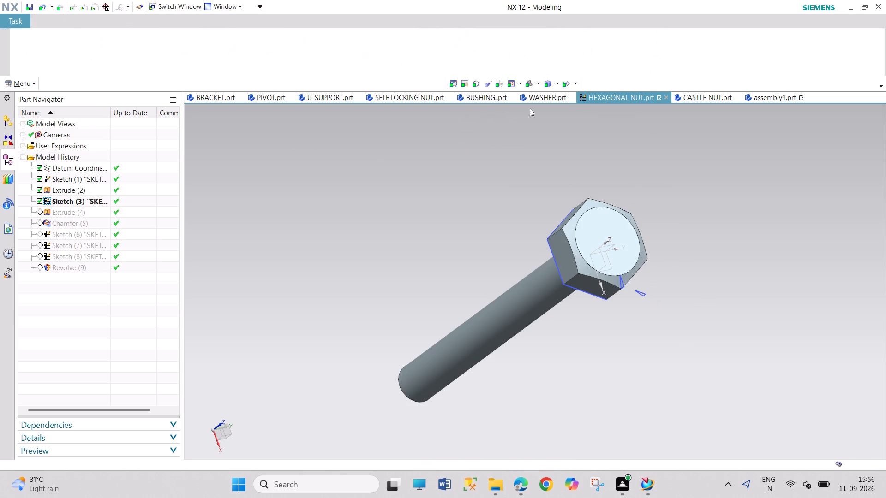
Open Sketch (8) of U-SUPPORT, place the hole's diameter dimension outside the arc, and compare it with Figure 5 in the Shock Assembly PDF.
click(317, 93)
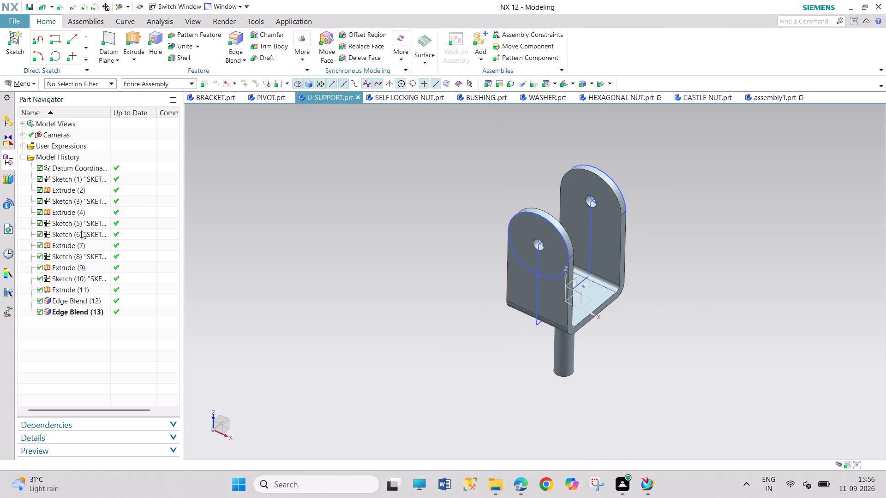
click(69, 190)
click(75, 205)
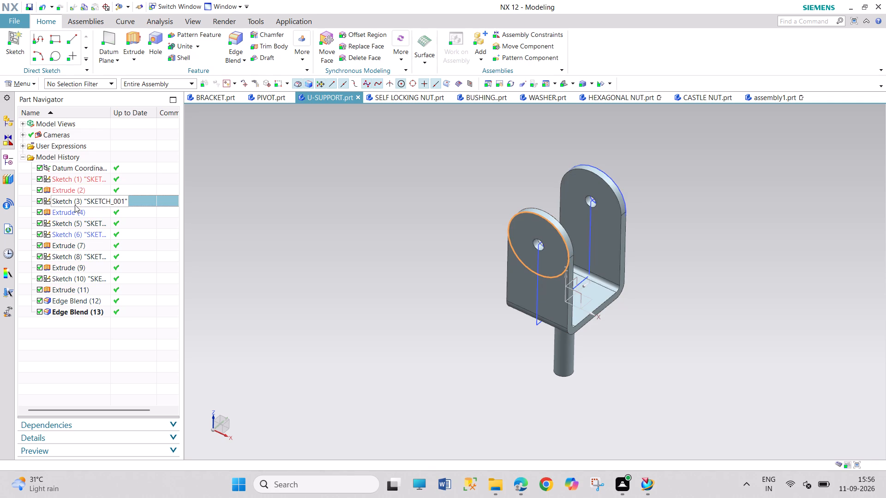
click(81, 215)
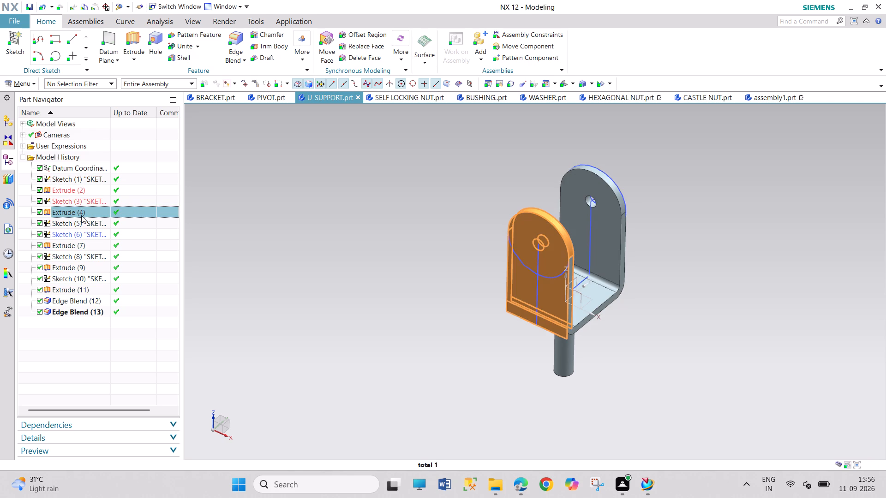
click(84, 231)
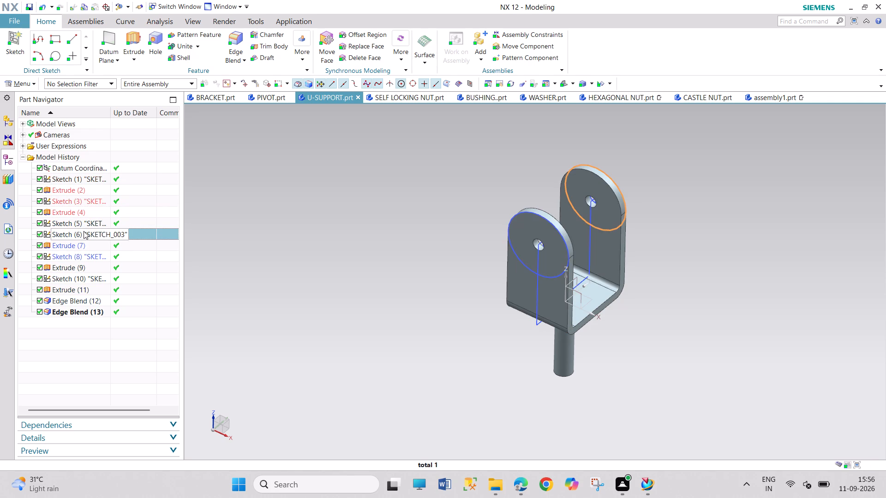
click(87, 256)
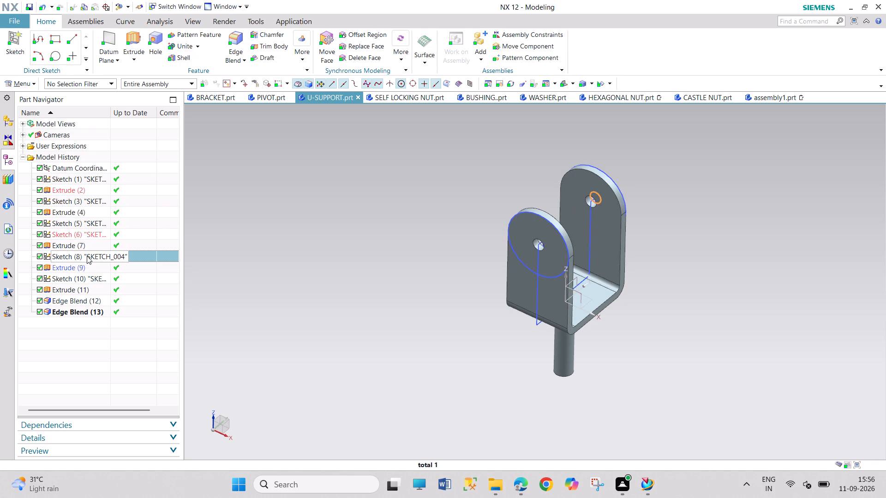
right_click(87, 256)
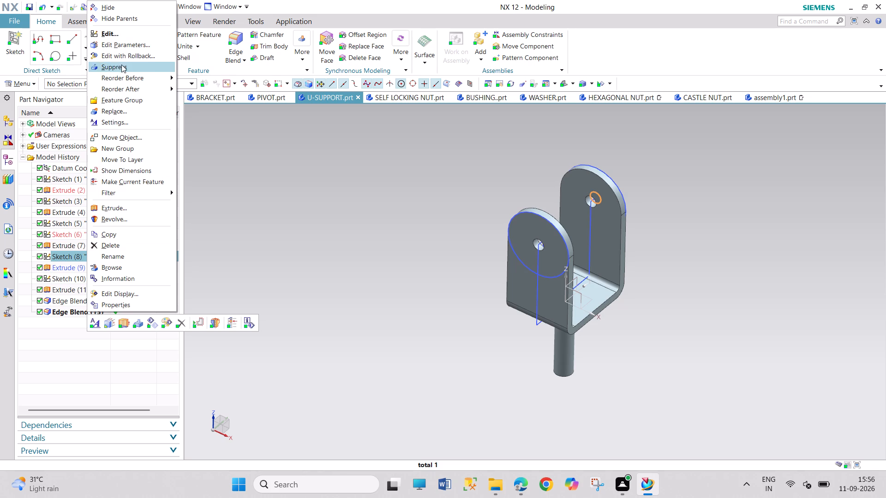
click(125, 59)
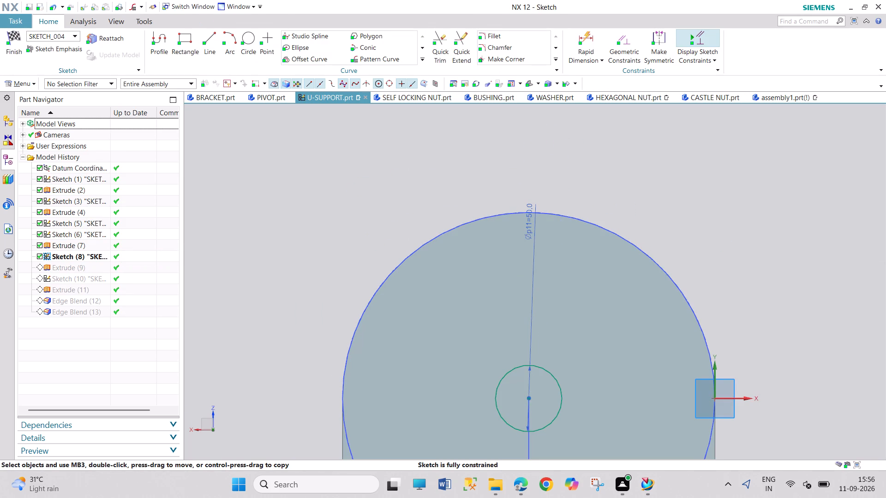
drag(531, 205, 626, 172)
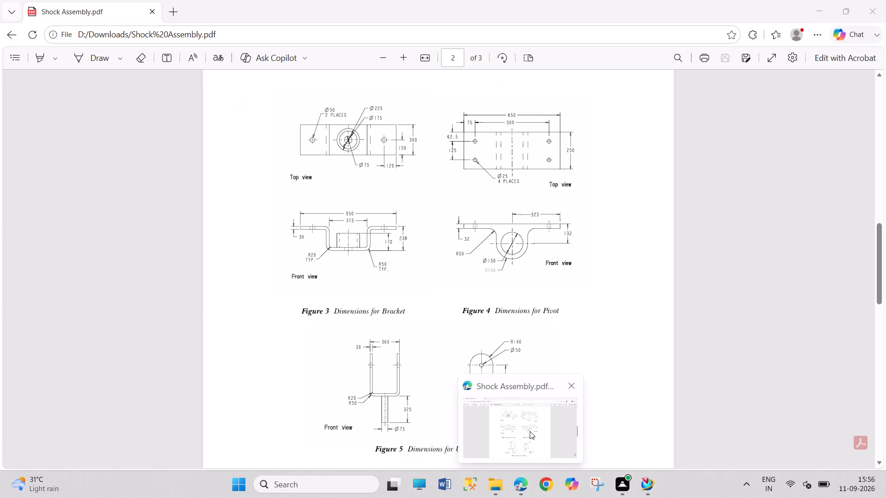
click(530, 431)
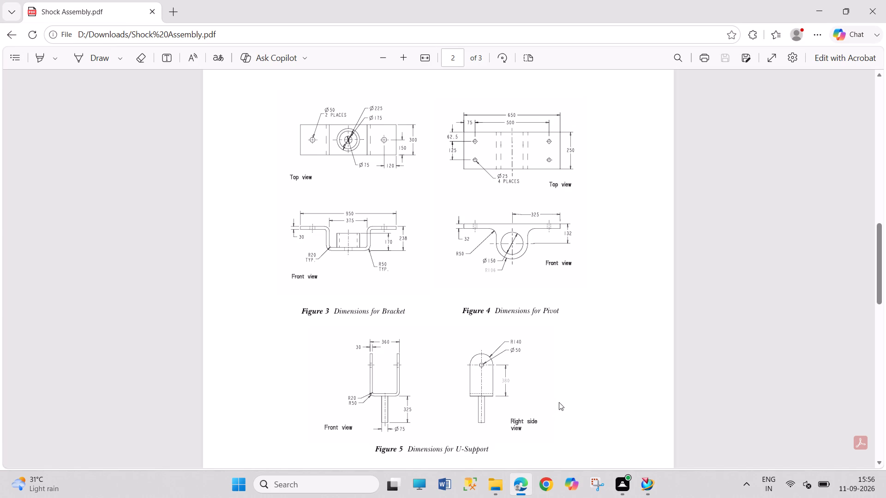
scroll(563, 409, down, 3)
click(648, 477)
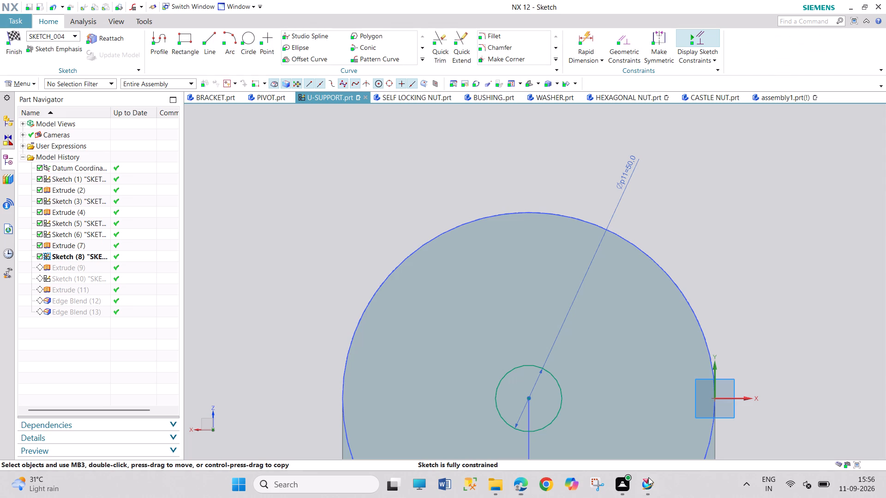
Finish Sketch (8) and save the U-SUPPORT part.
key(ctrl+s)
scroll(519, 170, down, 3)
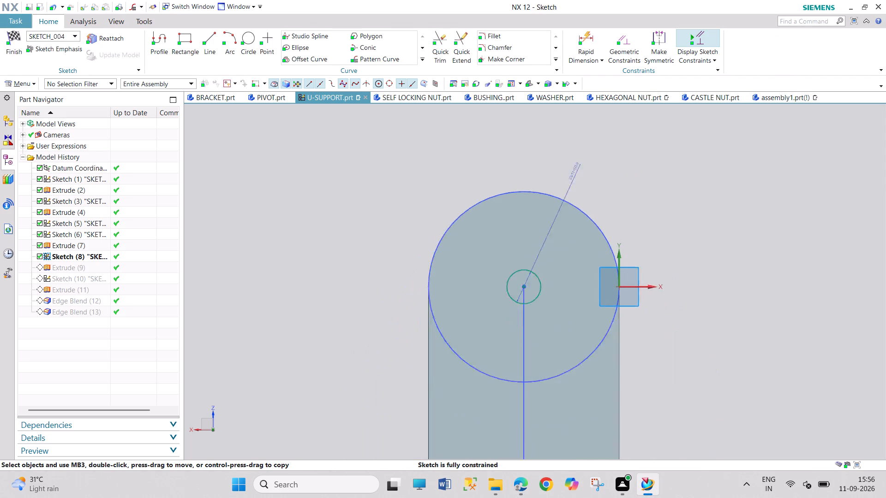
scroll(519, 170, down, 1)
scroll(583, 305, down, 2)
click(23, 44)
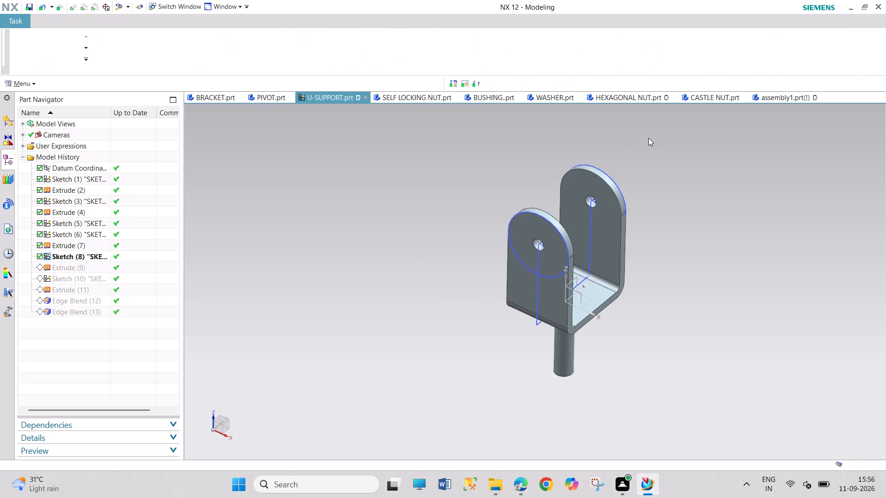
drag(649, 138, 664, 167)
key(ctrl+s)
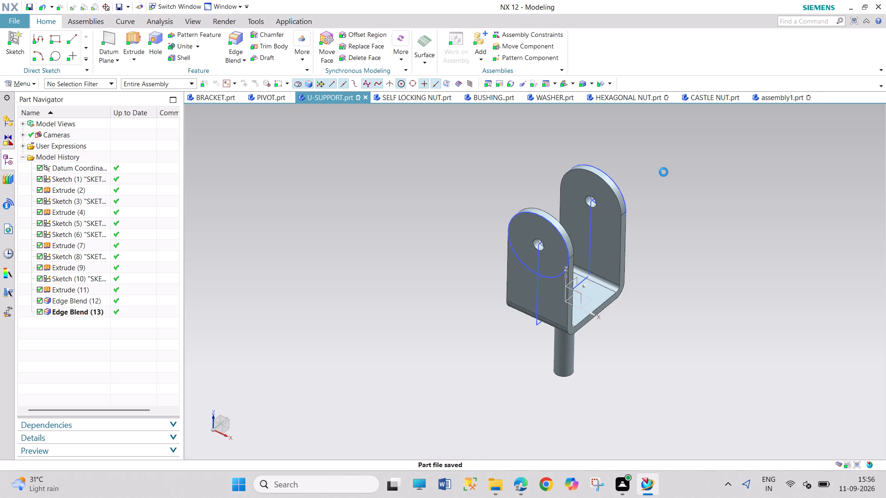
Check the shank circle in Sketch (3) of HEXAGONAL NUT once more, finish the sketch, and save the part.
click(484, 95)
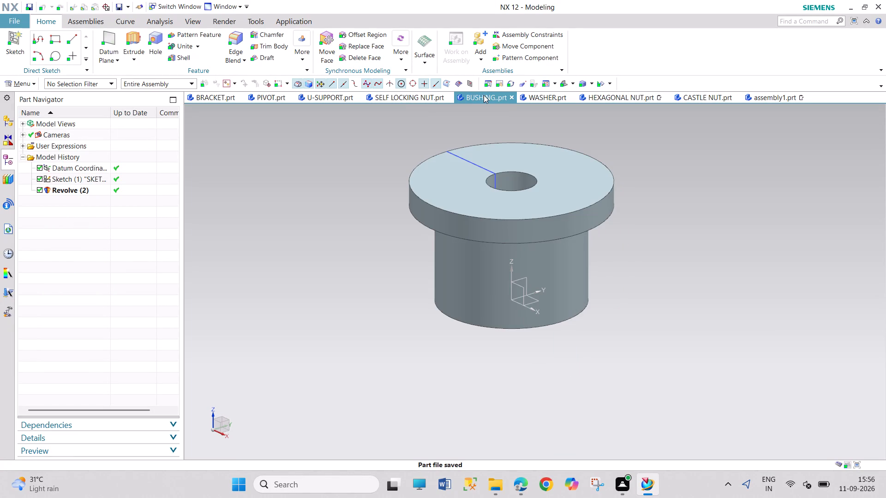
click(628, 97)
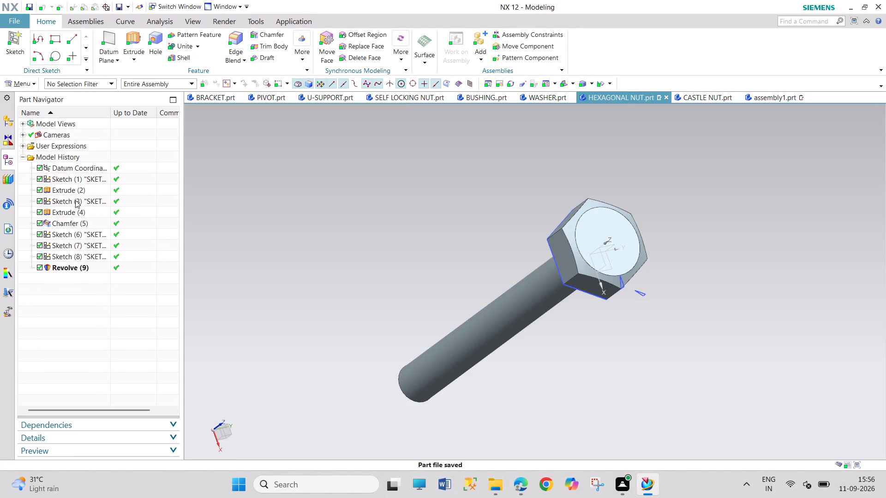
click(75, 197)
right_click(75, 197)
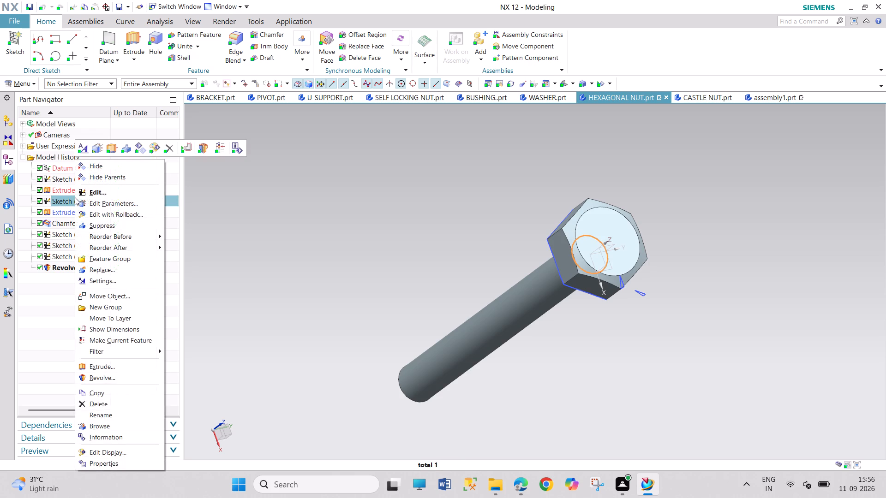
click(110, 214)
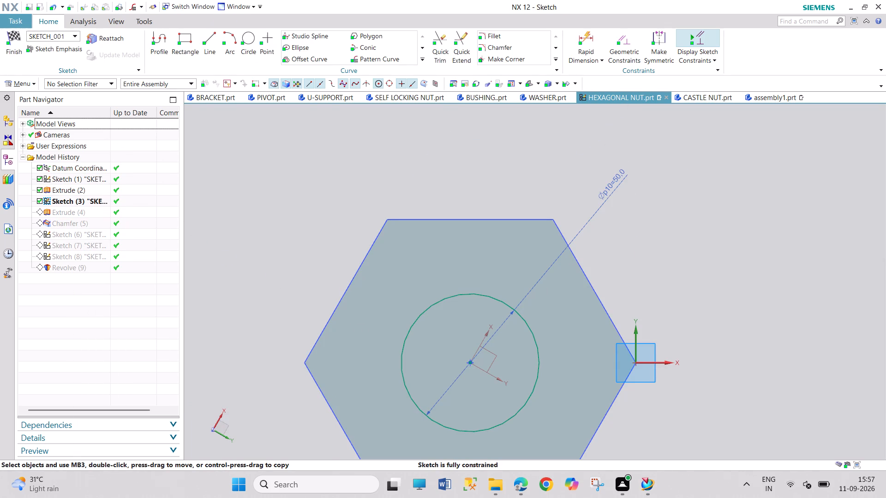
click(13, 50)
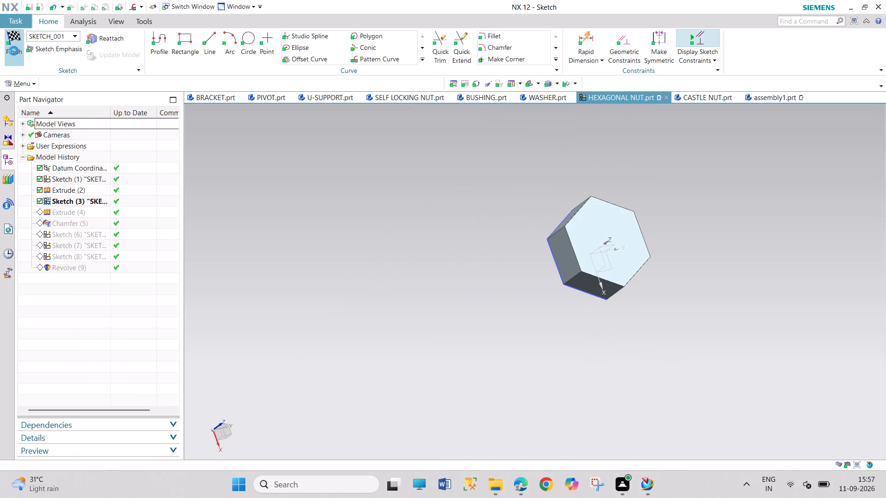
key(ctrl+s)
In assembly1, apply an Align/Lock constraint between the U-support's lug hole and the circular edge of the hexagonal bolt.
click(755, 101)
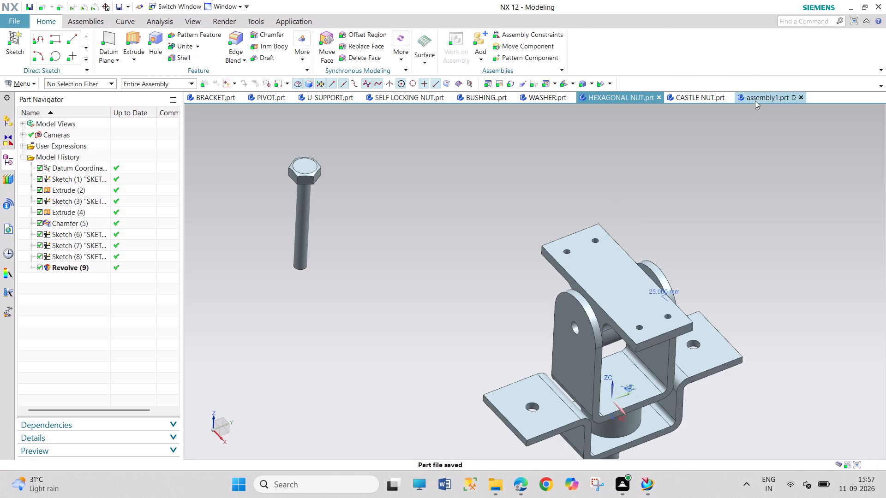
scroll(342, 324, down, 2)
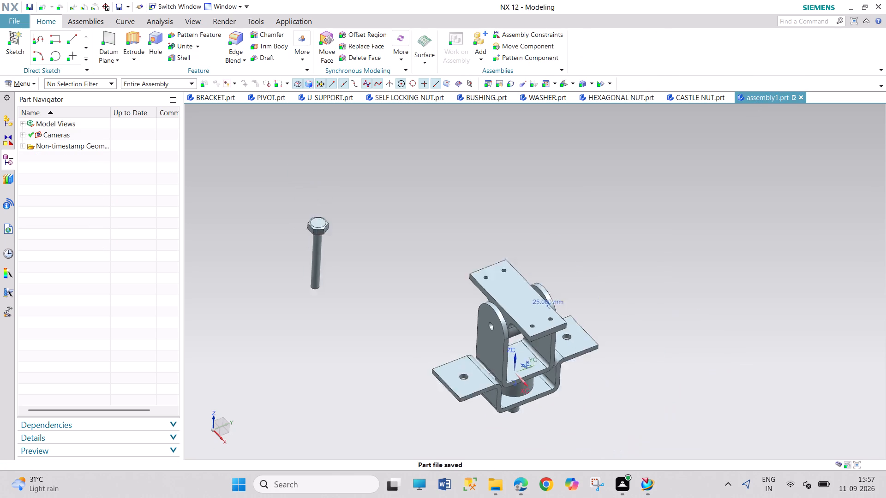
scroll(361, 321, down, 1)
scroll(439, 332, up, 8)
scroll(442, 329, down, 2)
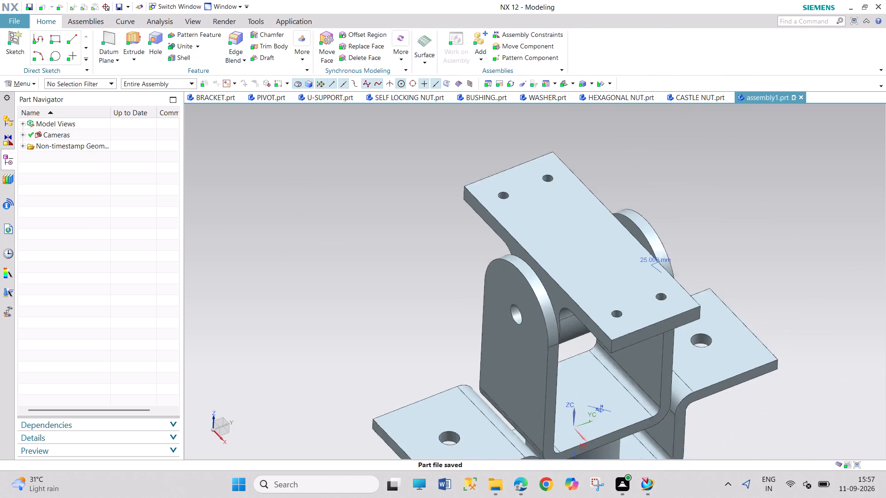
scroll(442, 329, down, 3)
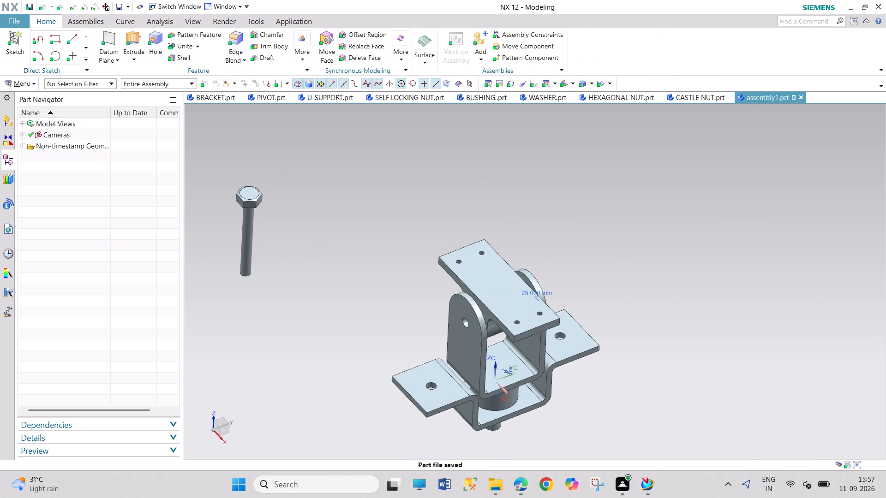
click(495, 36)
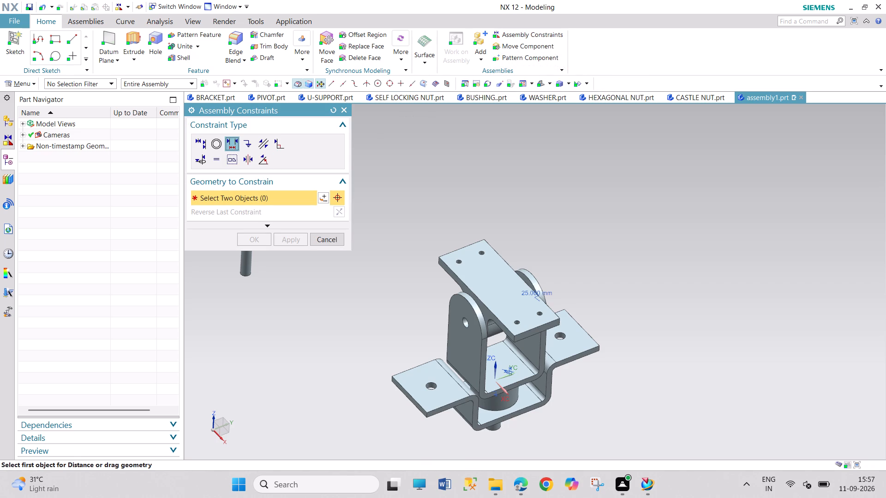
click(200, 161)
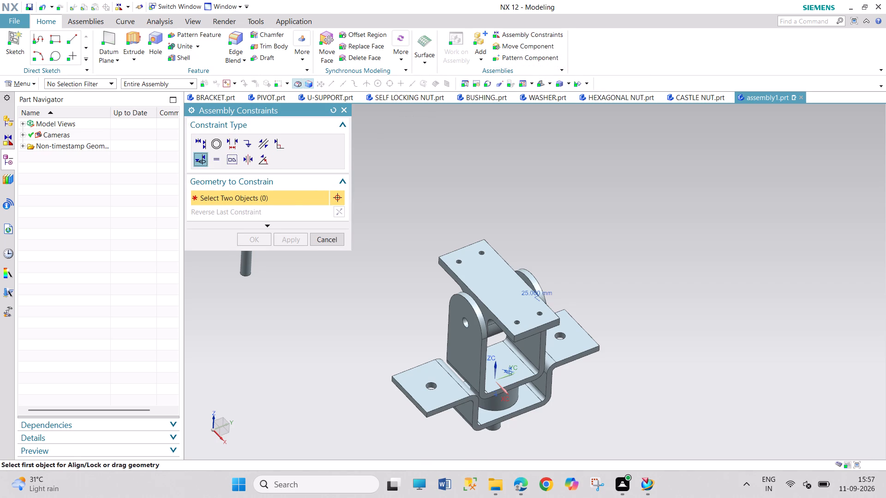
click(464, 328)
scroll(340, 347, down, 4)
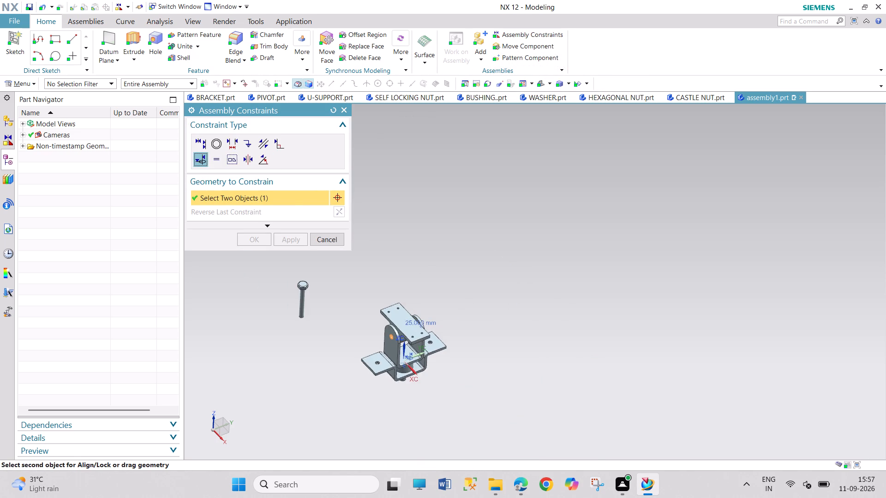
scroll(285, 304, up, 8)
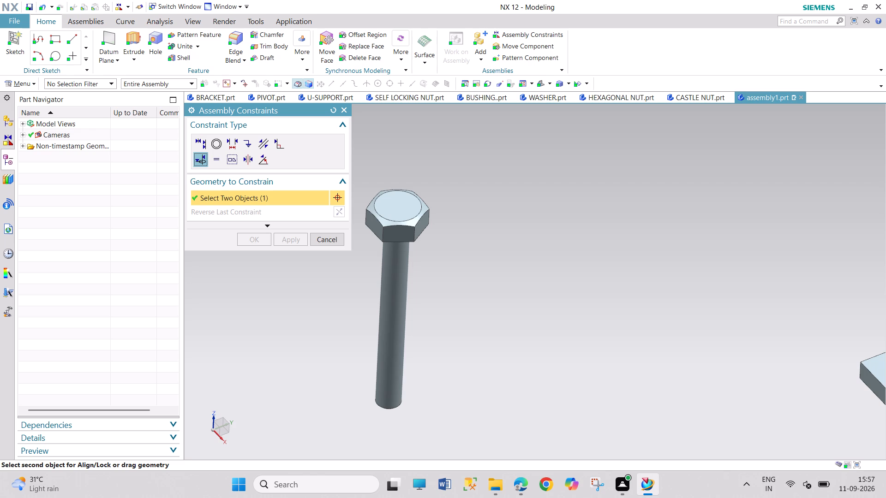
middle_drag(293, 289, 343, 261)
click(321, 267)
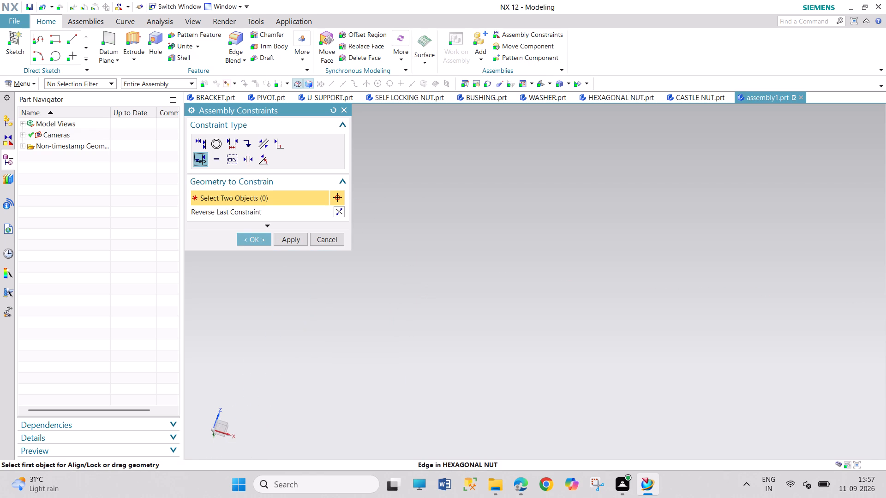
click(258, 238)
Redefine the bolt's Align/Lock constraint with its direction reversed, so the shank runs through both U-support lugs.
scroll(507, 291, down, 10)
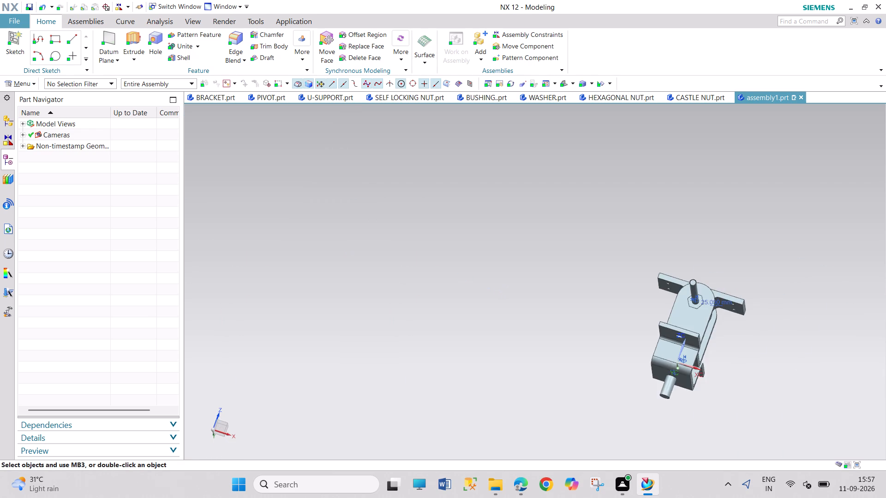
scroll(520, 289, down, 1)
middle_drag(697, 350, 641, 364)
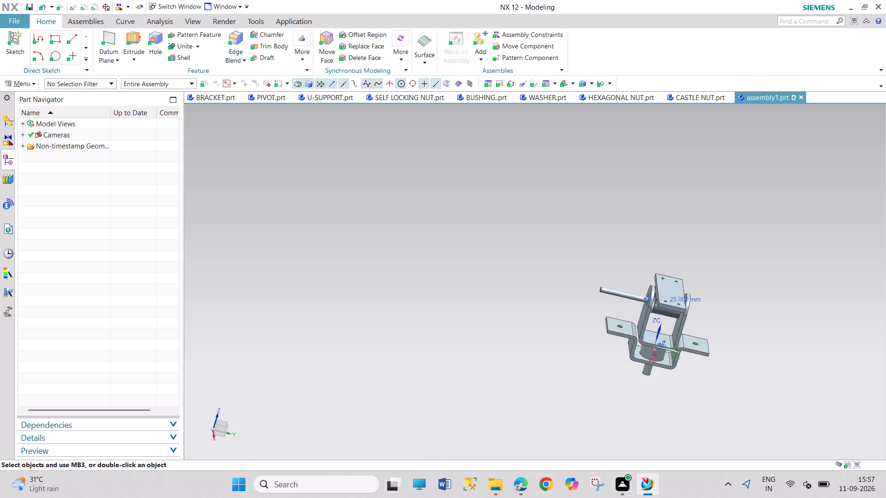
click(11, 145)
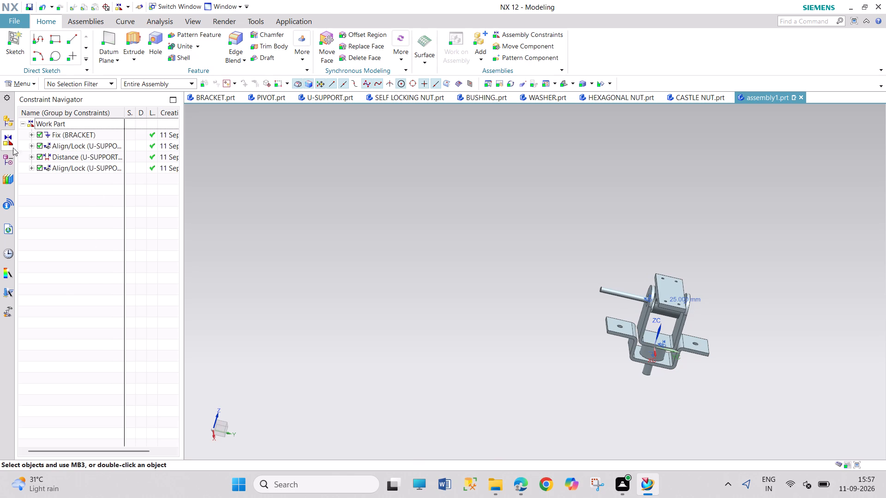
right_click(82, 171)
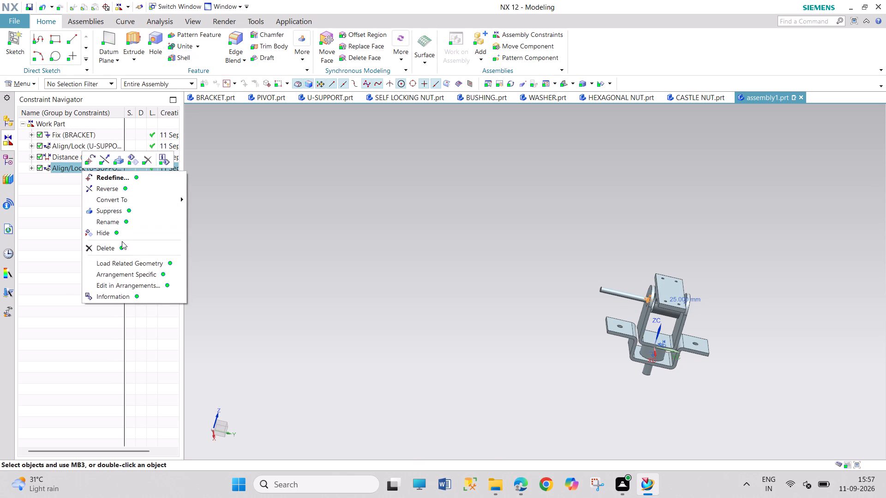
click(216, 228)
right_click(95, 169)
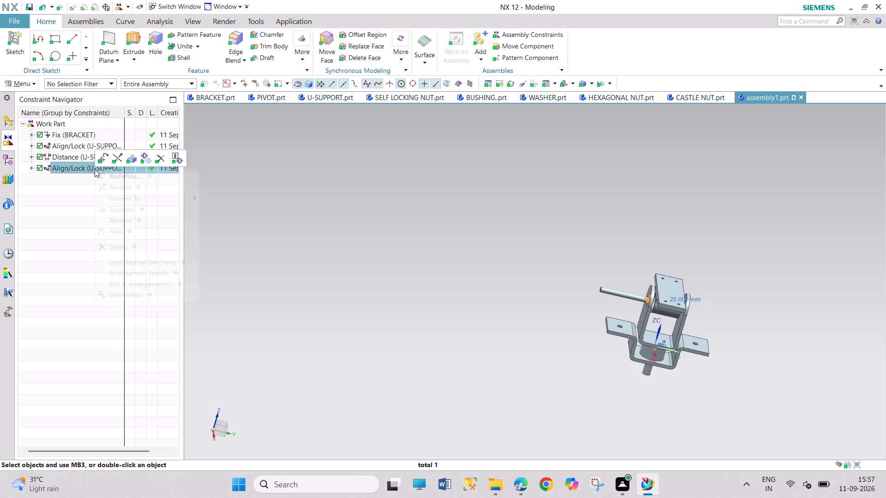
click(264, 208)
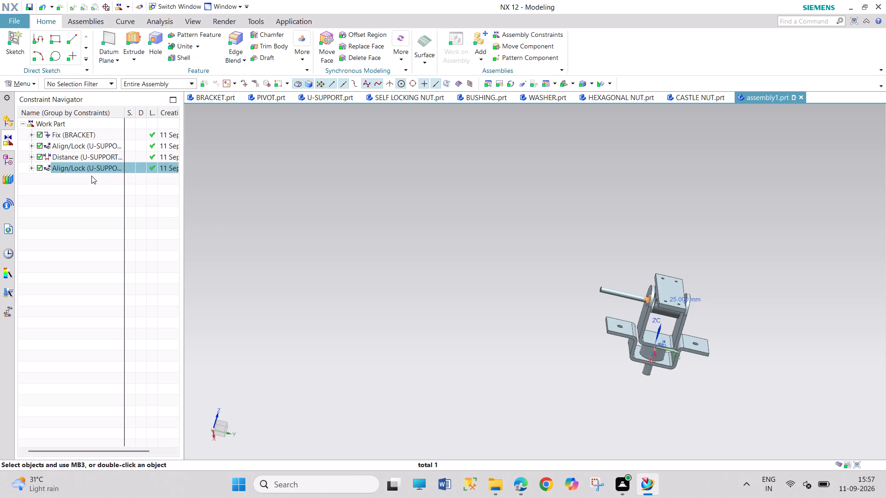
right_click(68, 166)
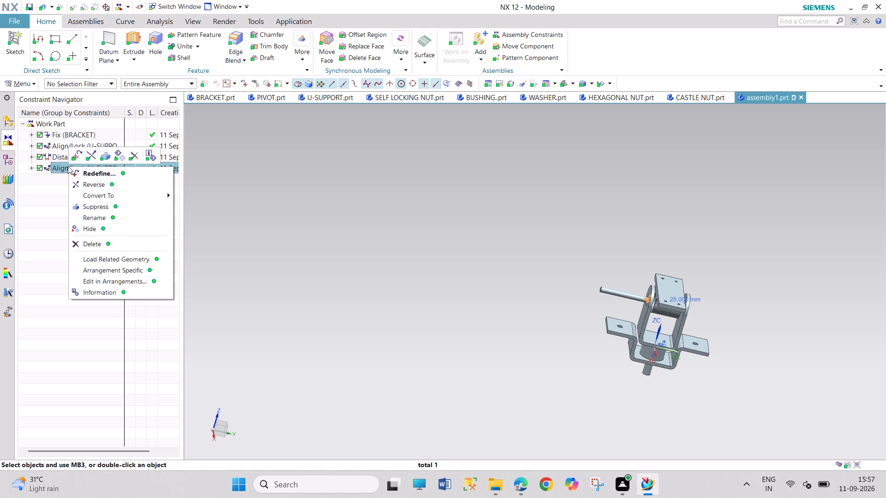
click(90, 172)
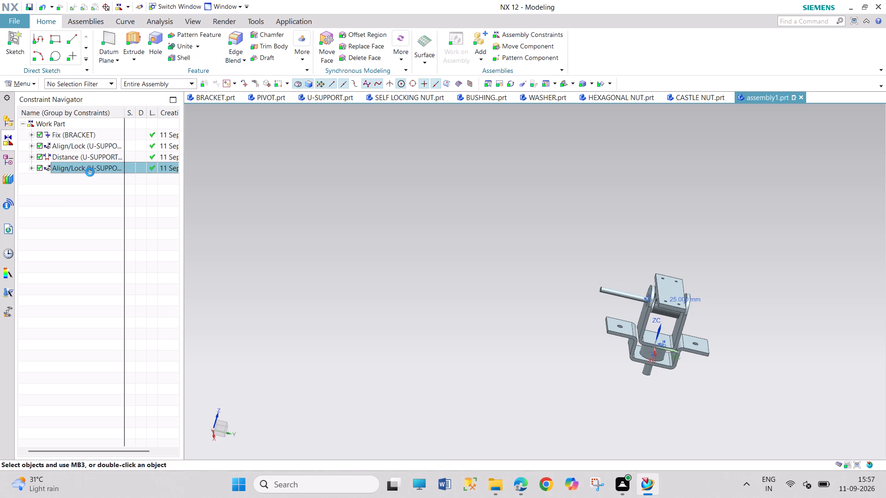
click(339, 210)
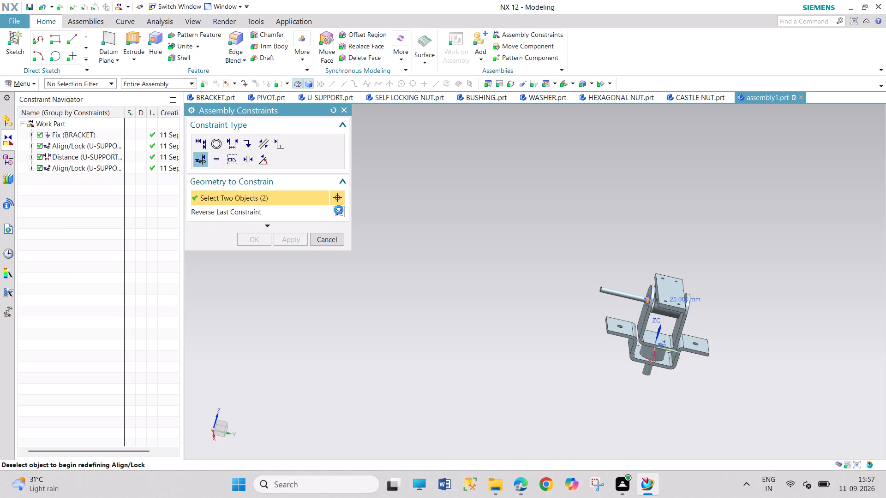
click(264, 241)
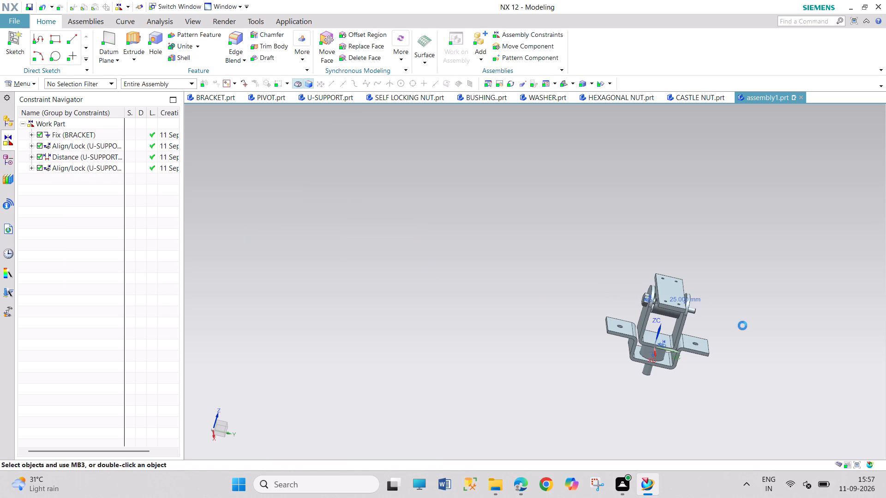
Examine the bolt's fit in the assembly and look through the open component parts from BRACKET to BUSHING.
scroll(721, 318, up, 5)
middle_drag(720, 319, 706, 314)
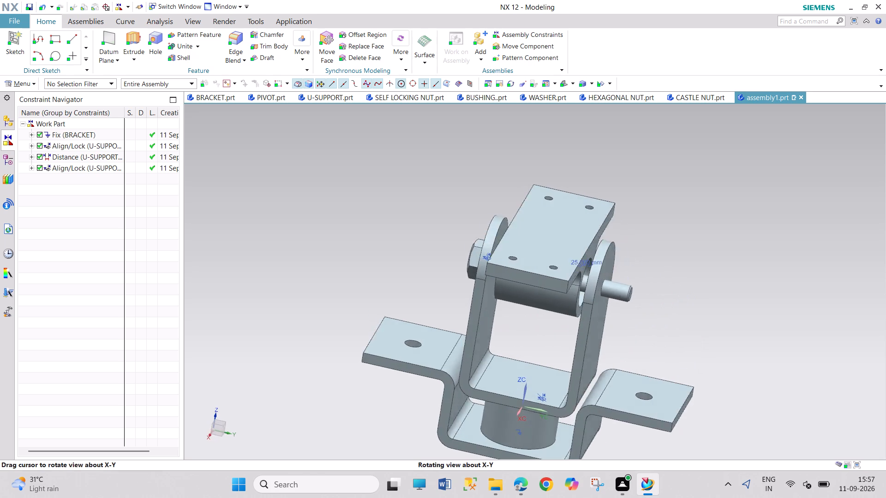
middle_drag(706, 314, 710, 314)
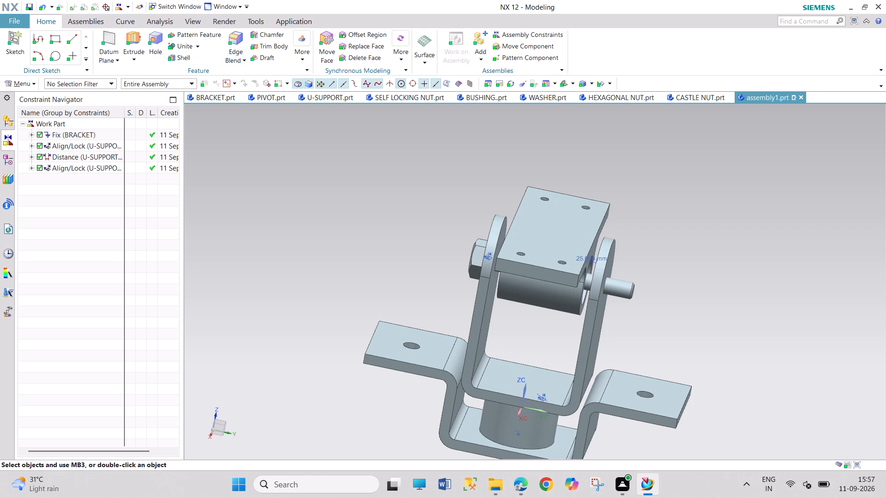
click(213, 96)
click(256, 102)
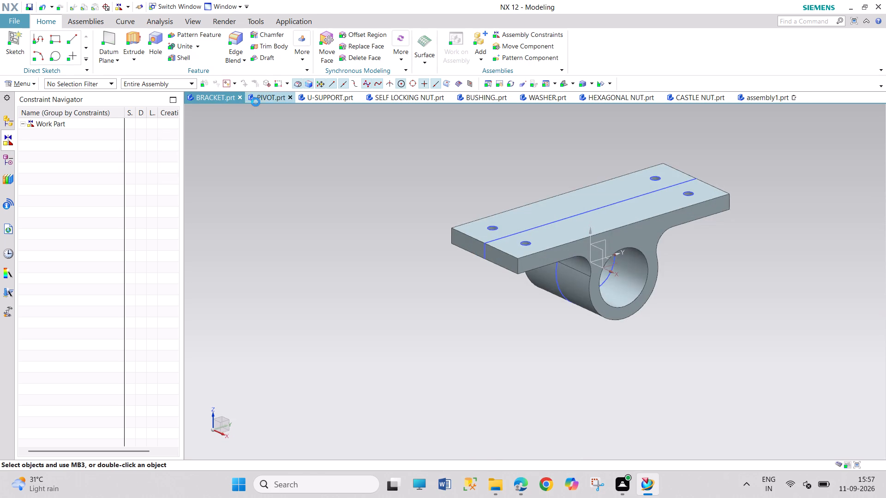
click(321, 105)
click(321, 101)
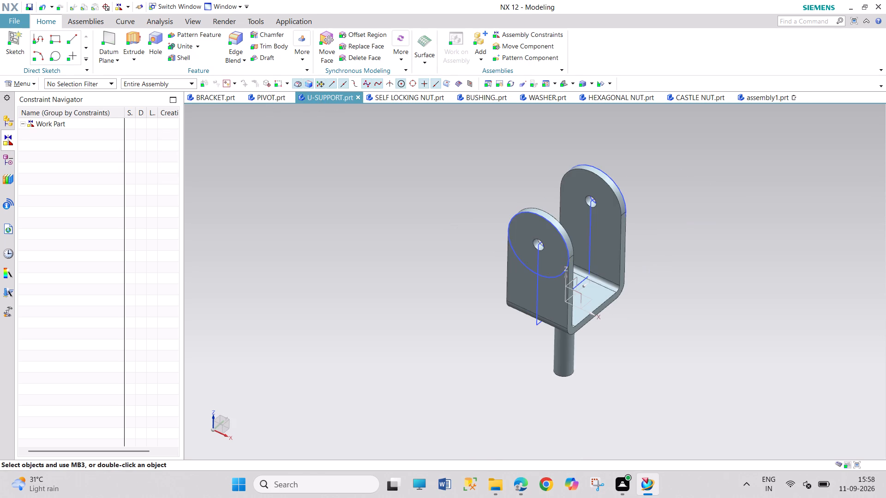
click(376, 99)
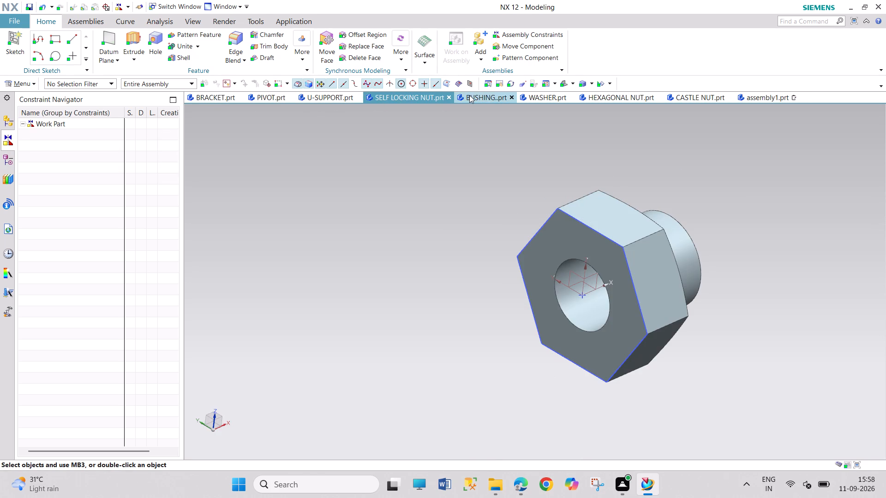
click(469, 95)
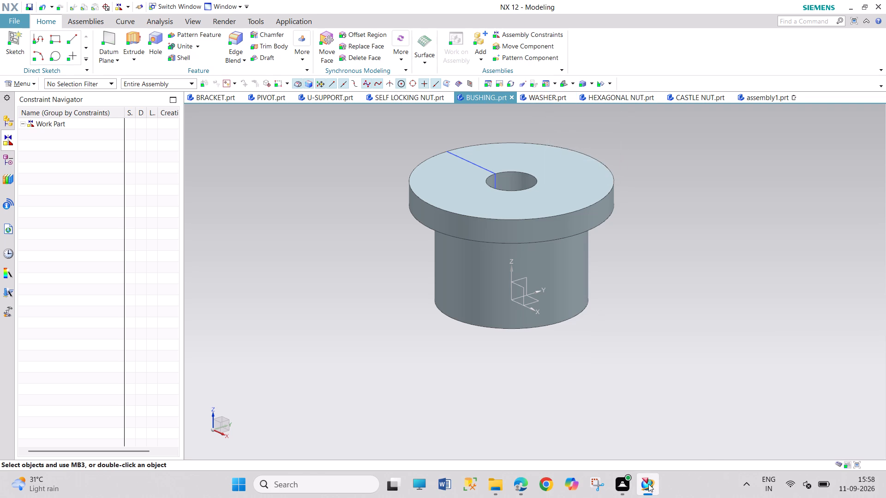
click(754, 94)
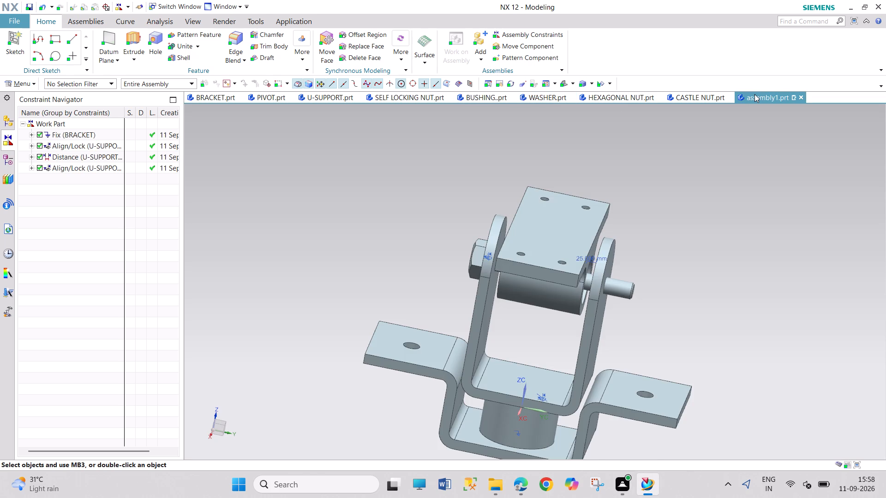
middle_drag(688, 267, 697, 274)
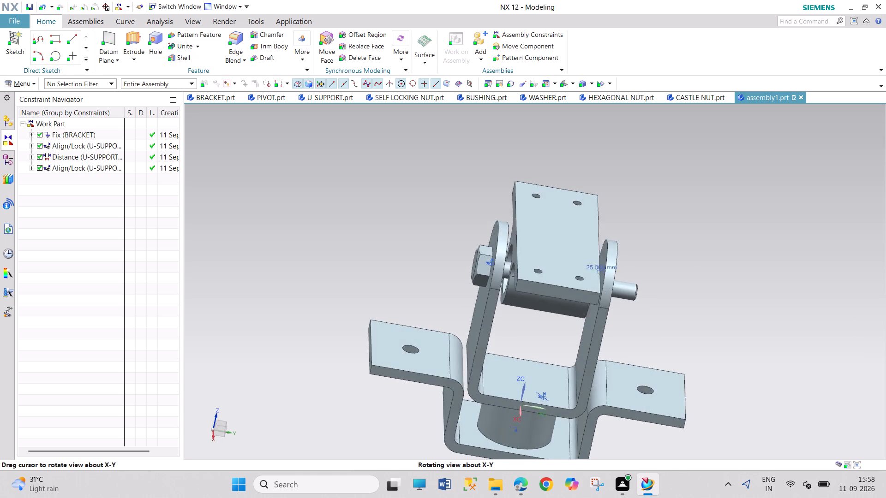
middle_drag(697, 274, 700, 273)
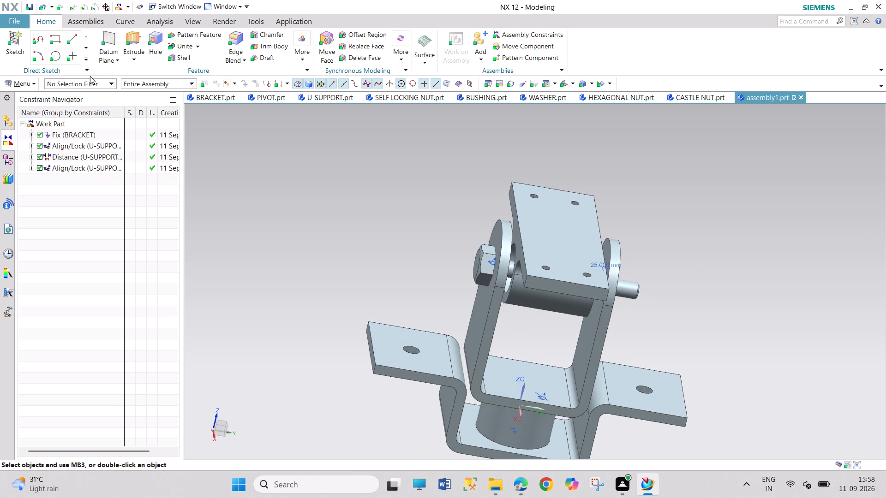
Add one BUSHING component to assembly1 from the SHOCK ASSEMBLY folder, placed freely above the bracket, clear of the other parts.
click(479, 31)
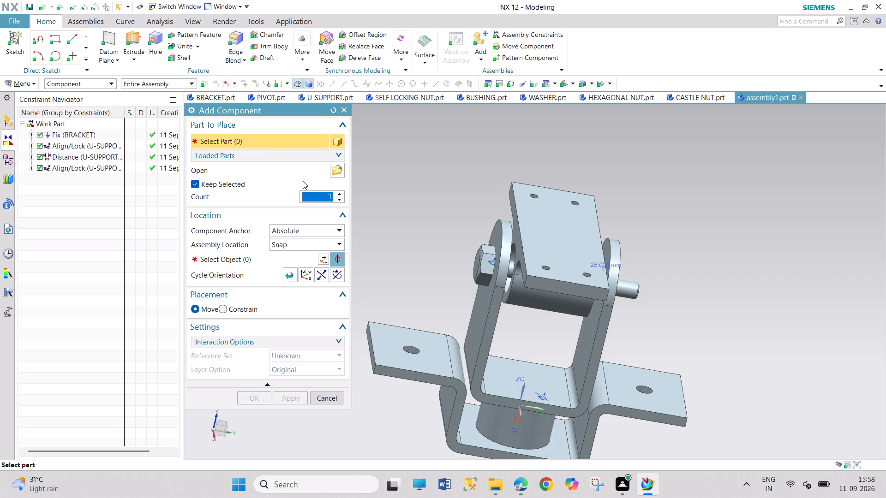
click(331, 172)
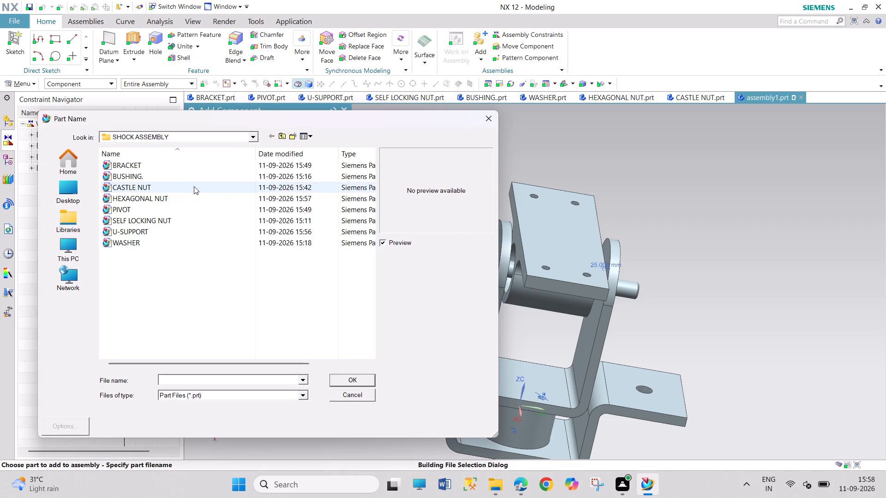
click(192, 178)
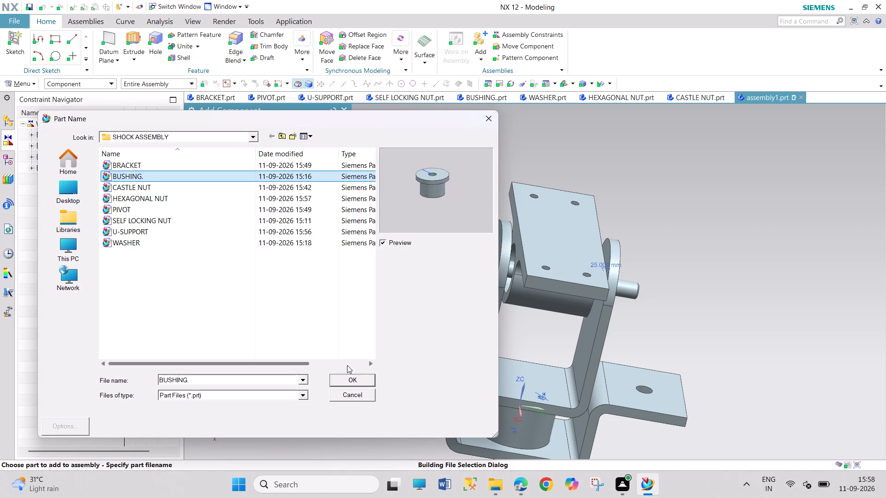
click(351, 383)
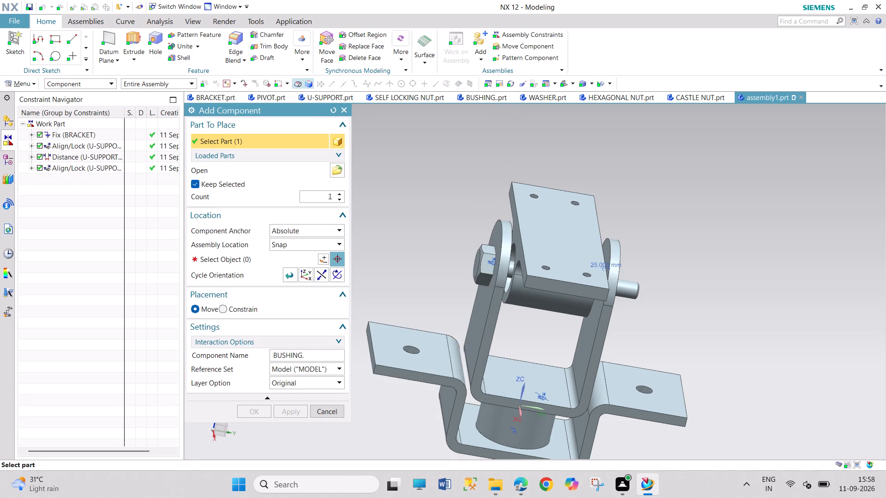
click(250, 255)
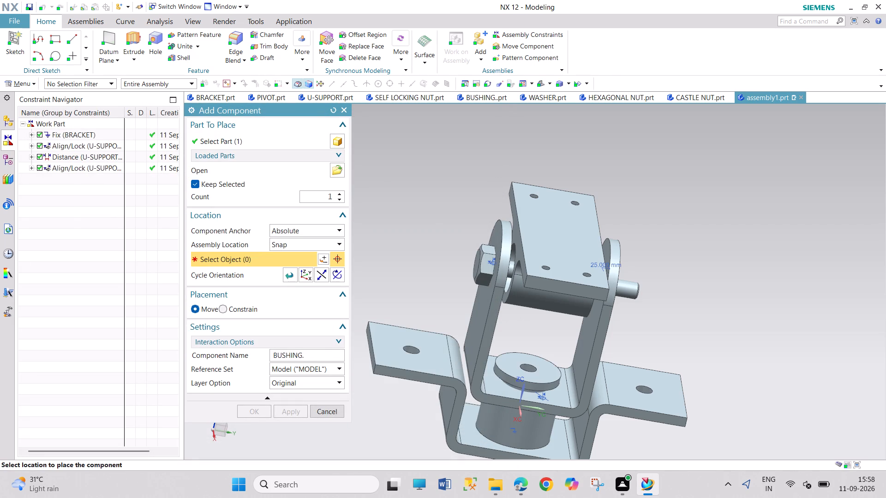
click(430, 198)
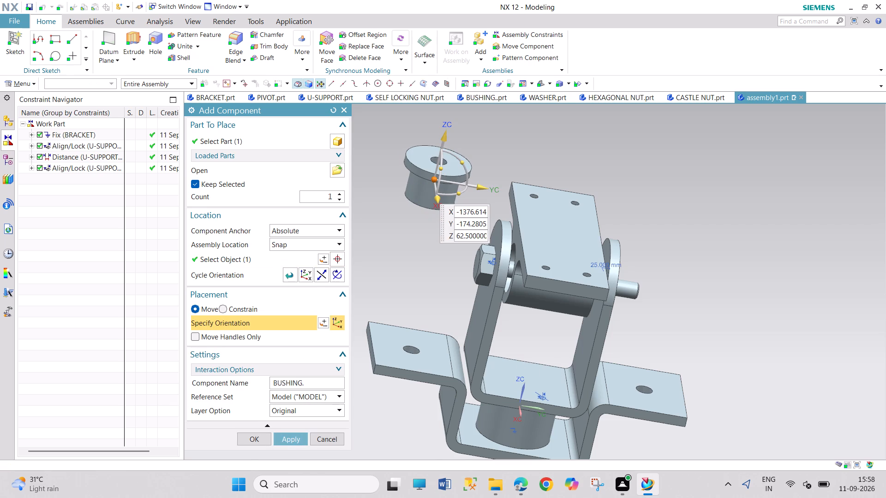
click(286, 439)
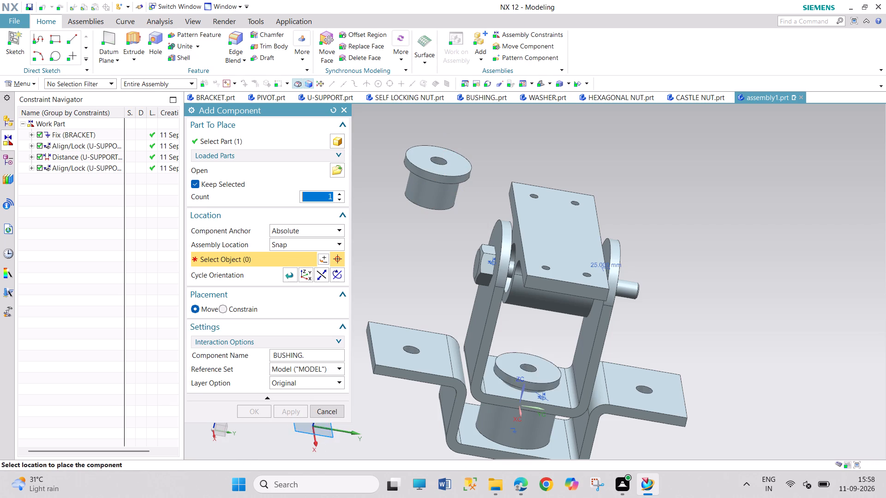
click(317, 417)
Apply an Align/Lock constraint between the pivot's circular bore edge on the bolt-head side and the bushing's edge under the flange.
middle_click(365, 349)
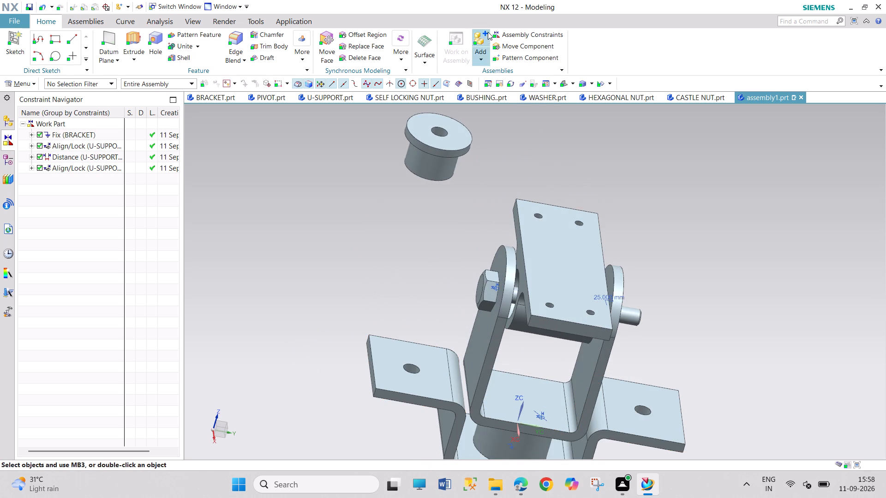
click(509, 32)
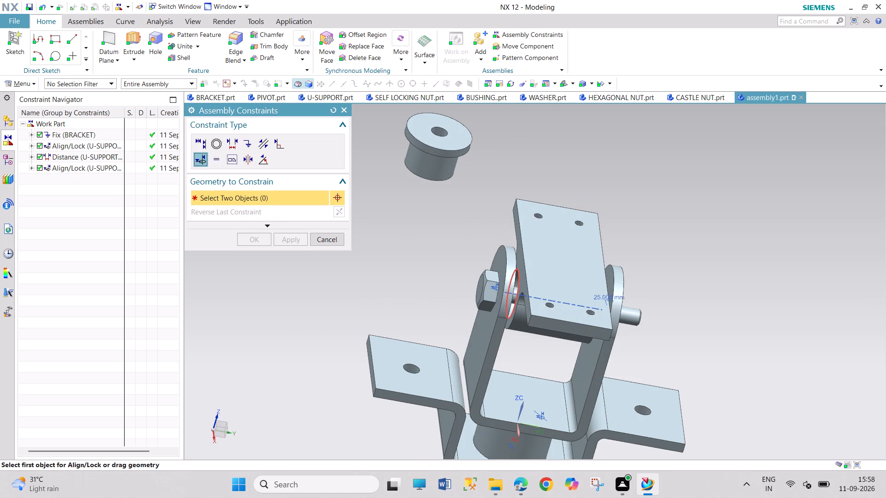
click(518, 290)
middle_drag(465, 206, 460, 175)
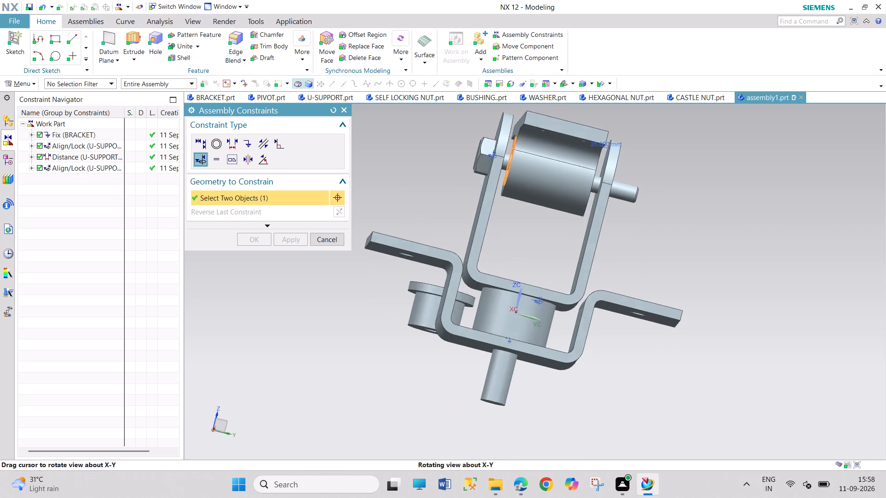
middle_drag(460, 175, 463, 176)
scroll(384, 298, up, 4)
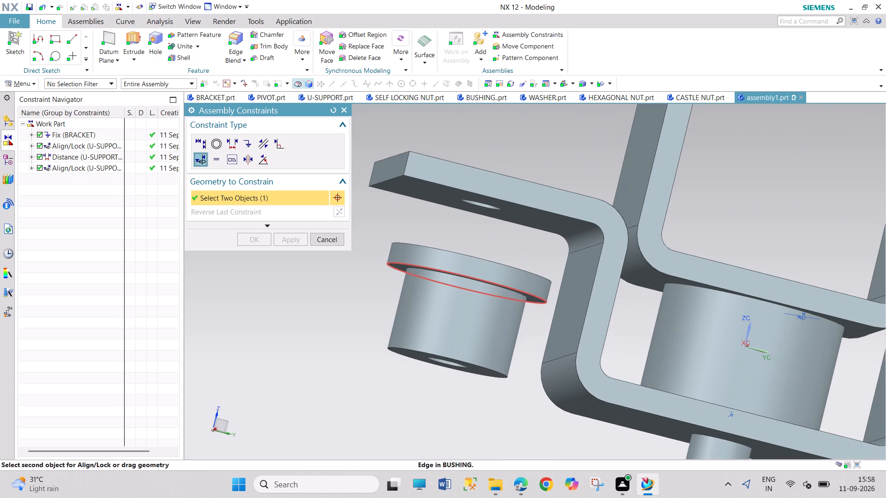
scroll(406, 295, up, 5)
click(428, 212)
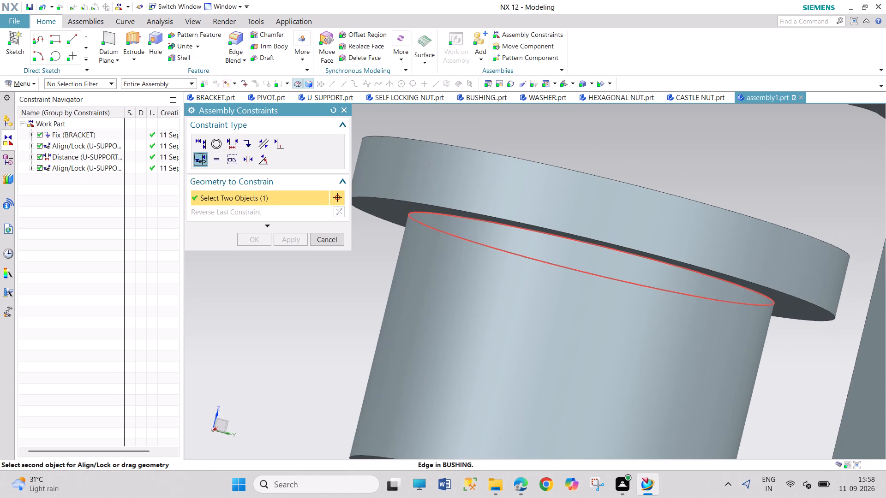
click(263, 238)
Add a second BUSHING component from the SHOCK ASSEMBLY folder, placed freely in the open space beside the bracket.
scroll(529, 232, down, 9)
middle_drag(516, 243, 496, 277)
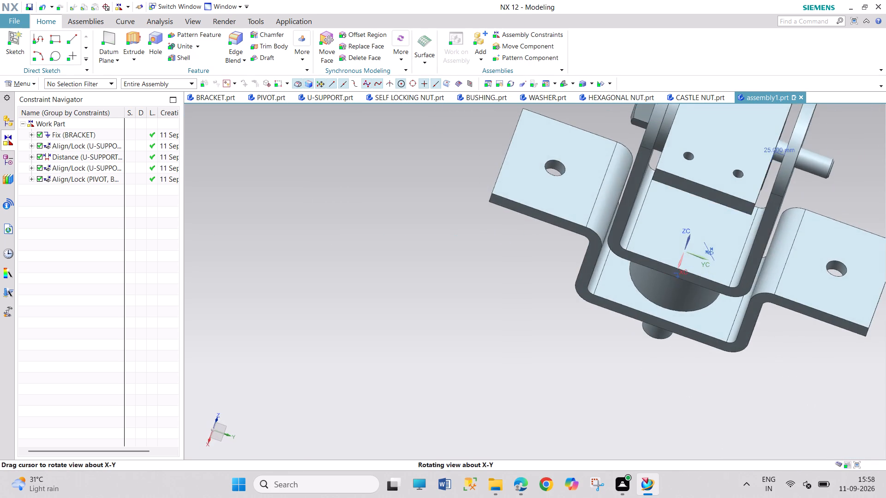
middle_drag(496, 277, 497, 291)
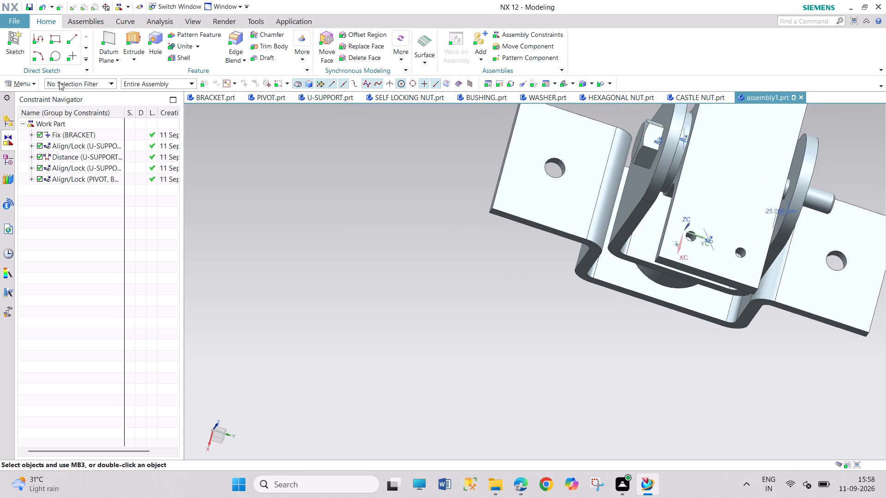
click(480, 49)
click(492, 71)
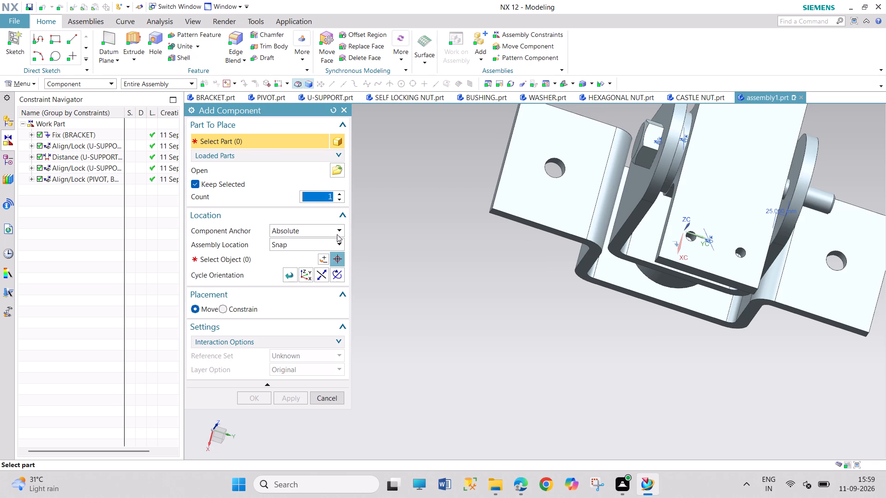
click(340, 173)
click(207, 172)
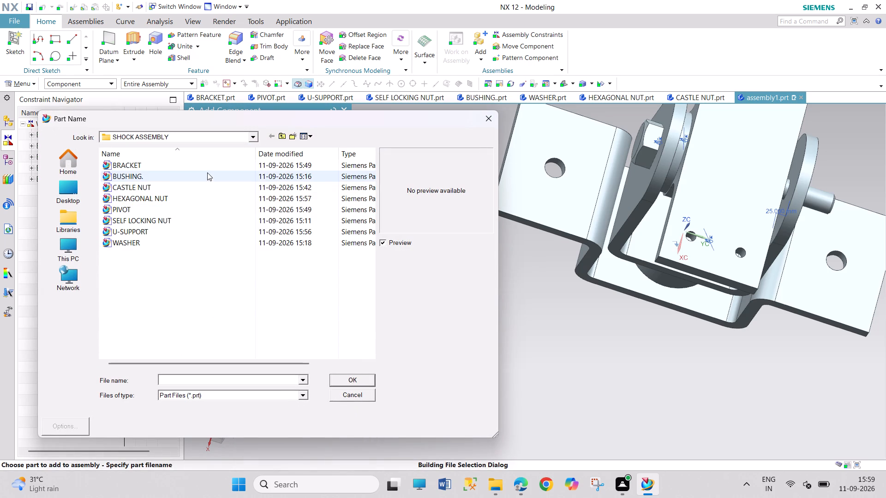
click(355, 380)
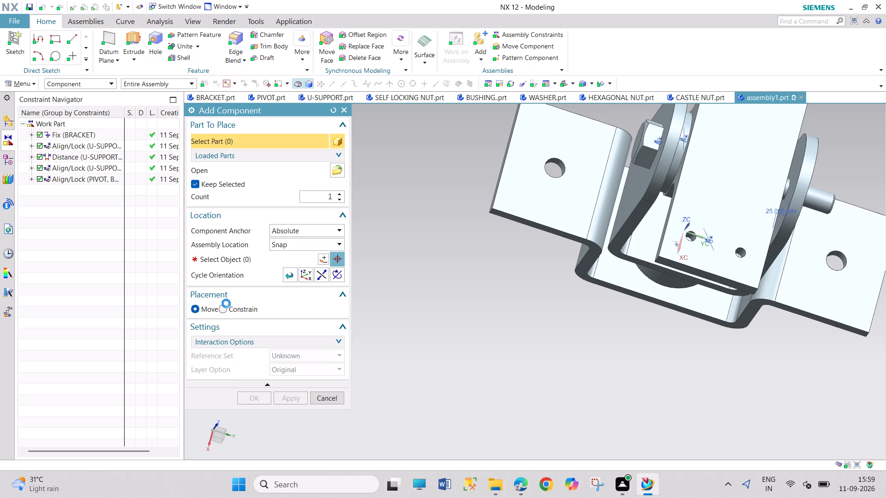
click(241, 260)
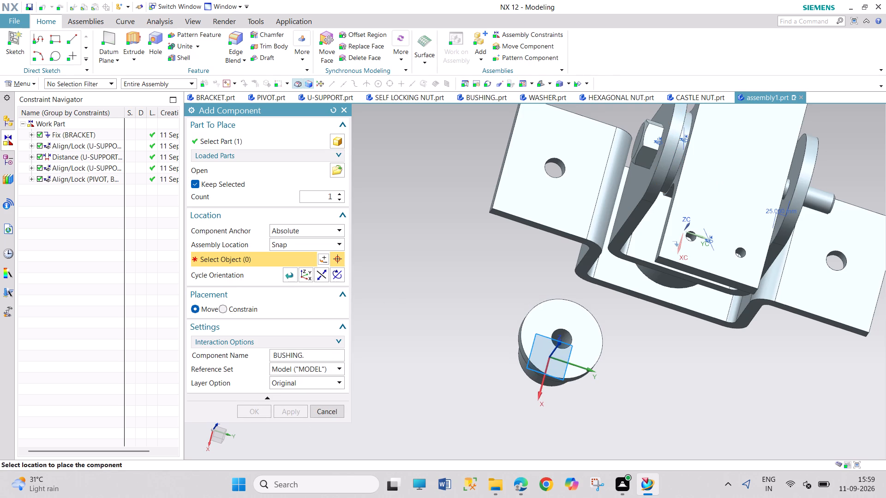
click(550, 357)
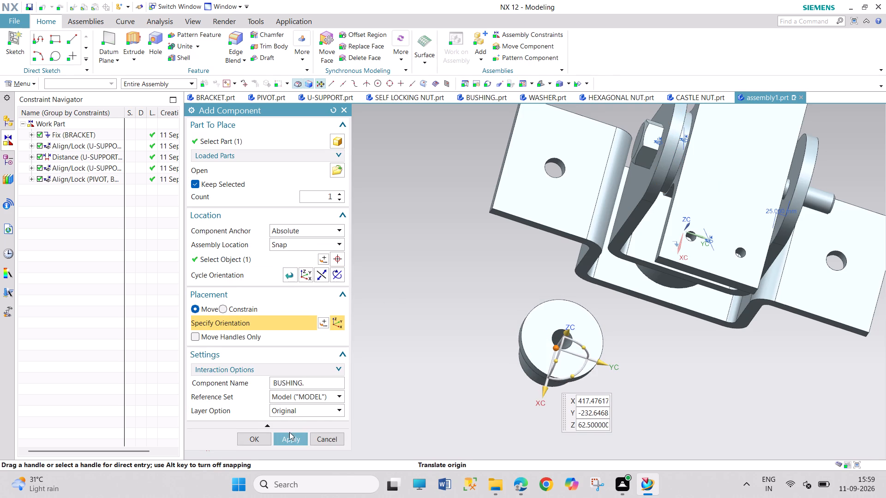
click(287, 439)
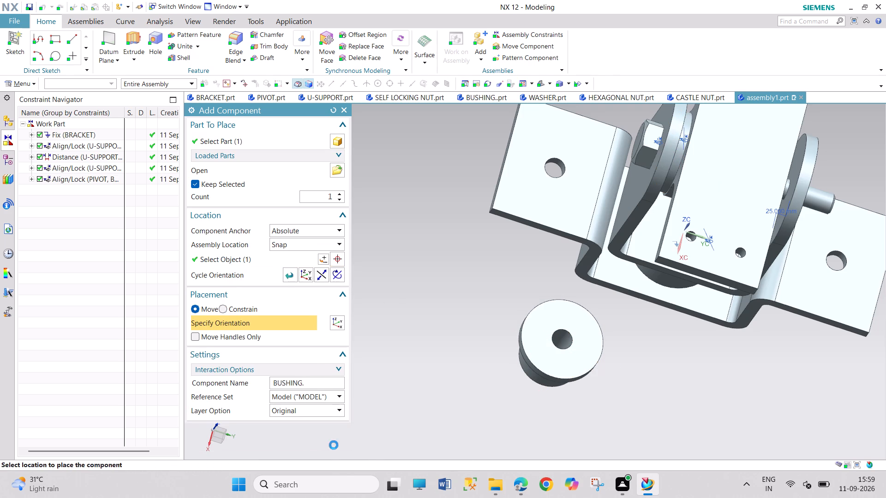
click(340, 411)
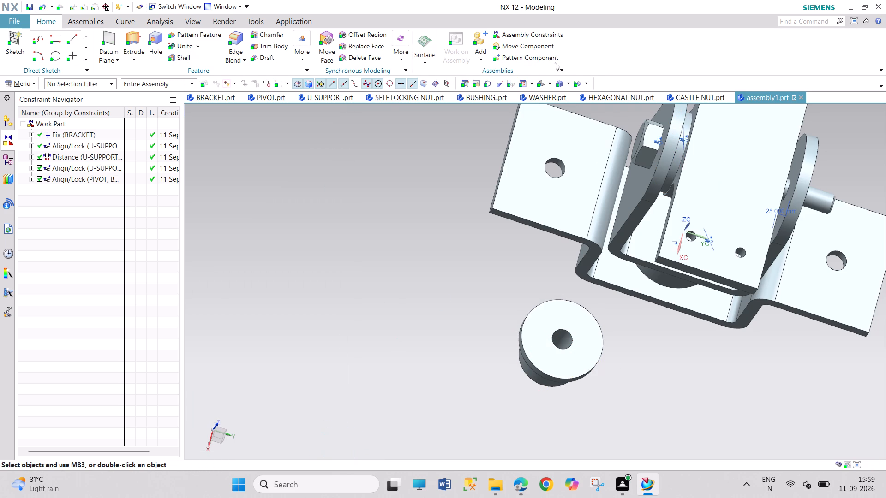
Align/Lock the second bushing's edge under the flange to the pivot's opposite bore edge, with the constraint direction reversed.
click(519, 30)
click(521, 36)
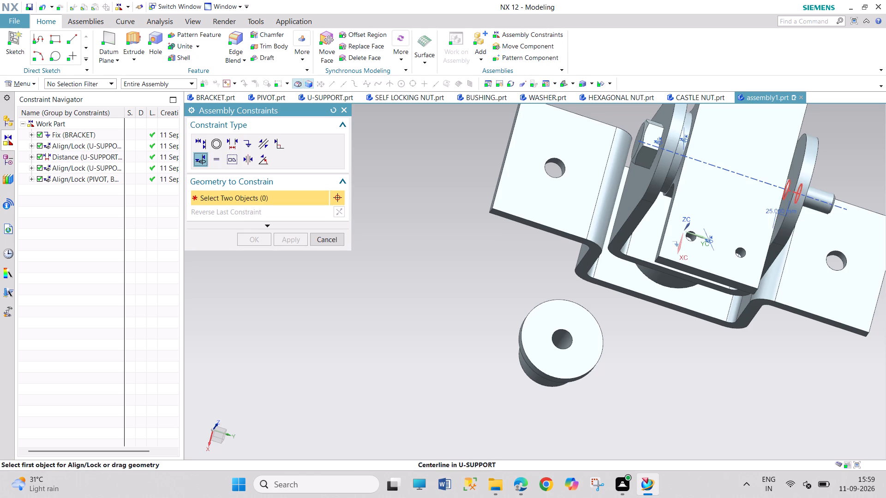
scroll(829, 213, down, 3)
middle_drag(635, 273, 694, 331)
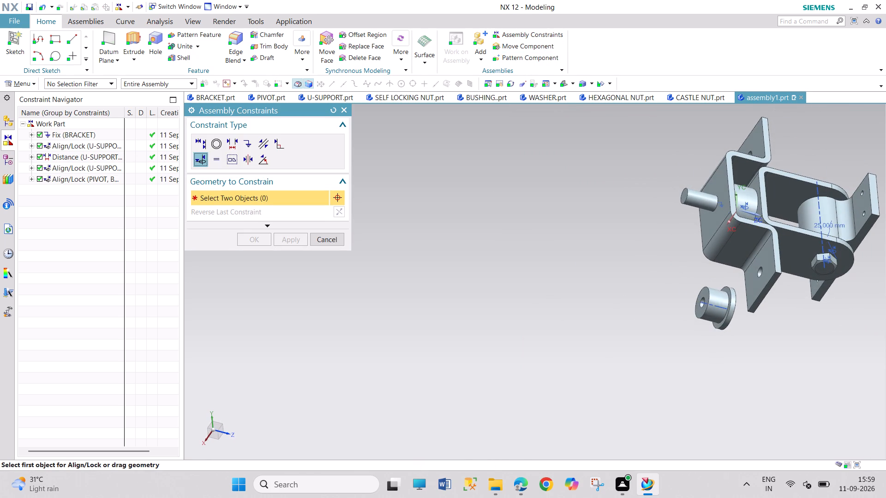
scroll(727, 320, up, 5)
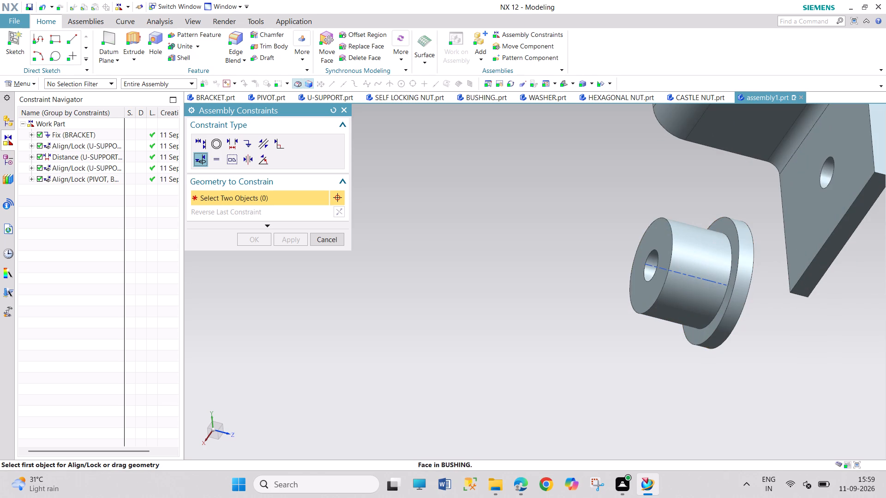
click(718, 308)
scroll(768, 326, down, 6)
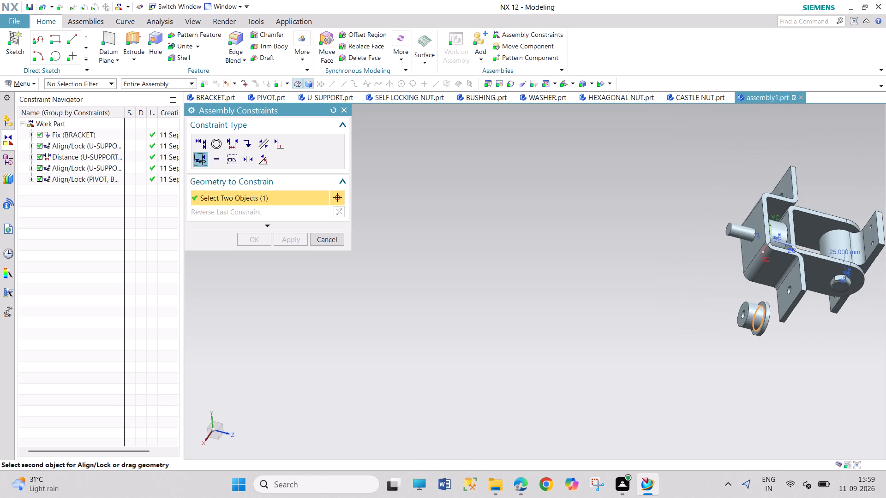
middle_drag(815, 343, 732, 286)
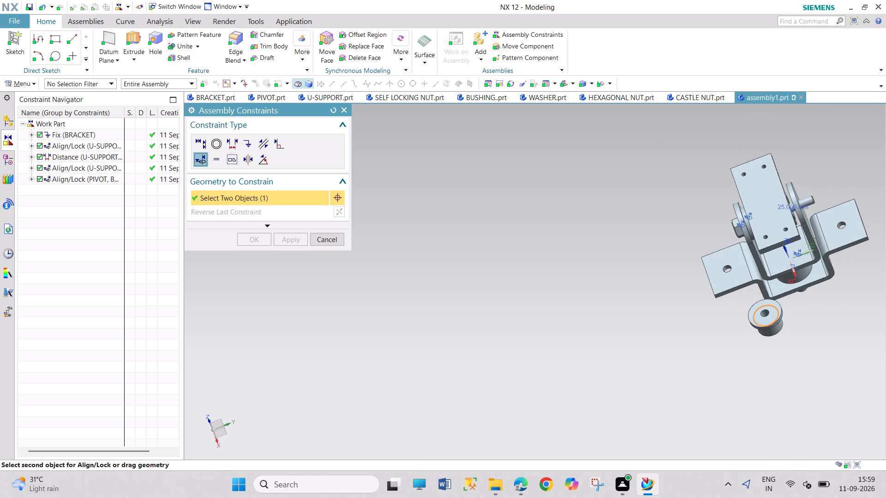
scroll(794, 217, down, 4)
scroll(814, 213, up, 10)
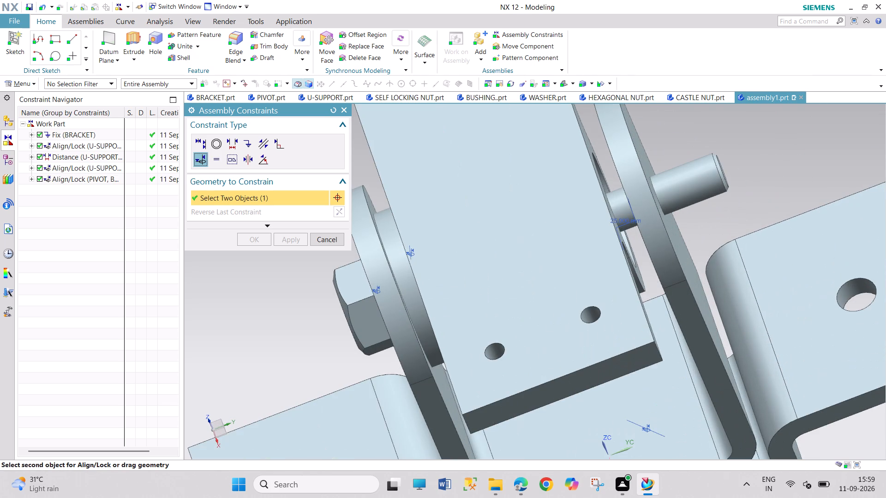
click(636, 263)
click(340, 213)
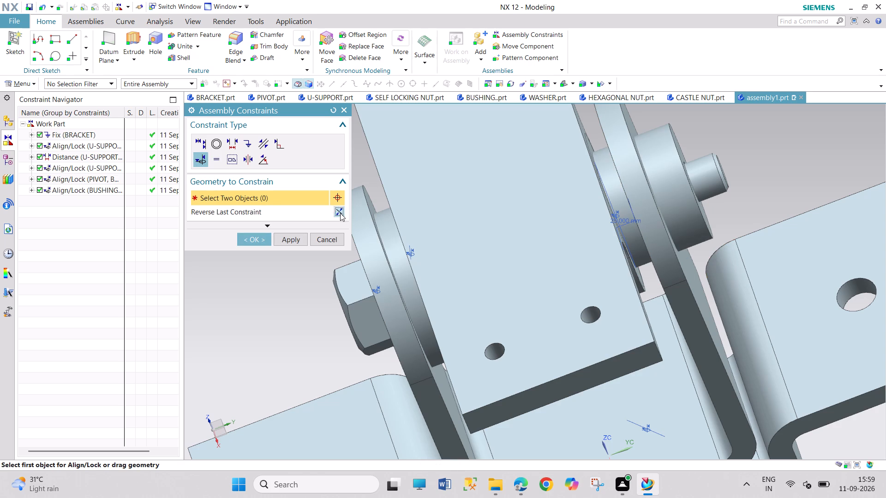
click(264, 242)
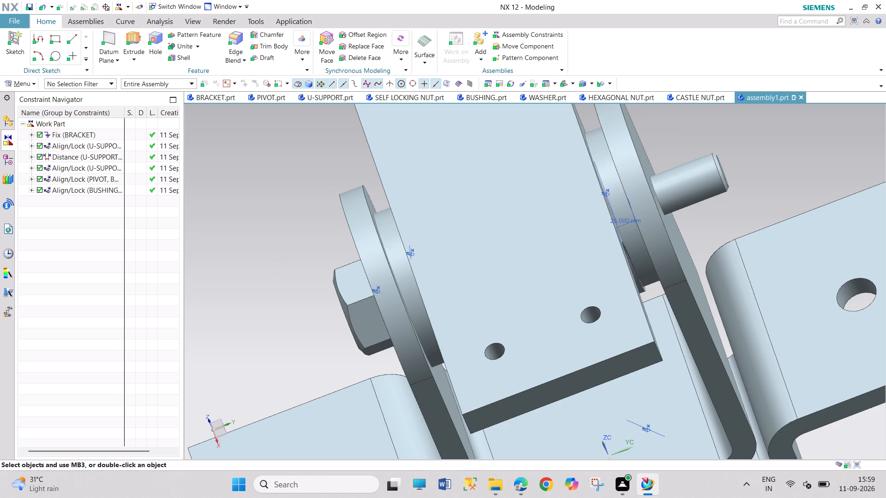
Show the pivot's remaining degrees of freedom in the assembly.
middle_drag(305, 287, 317, 293)
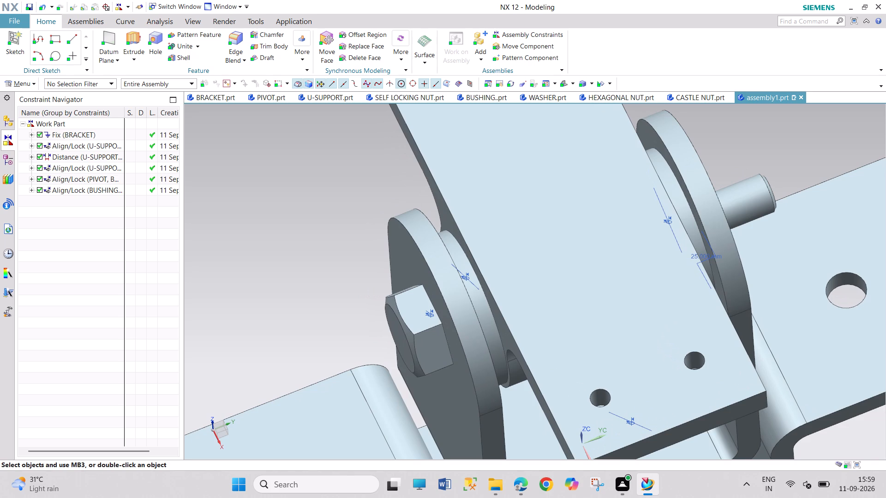
right_click(536, 253)
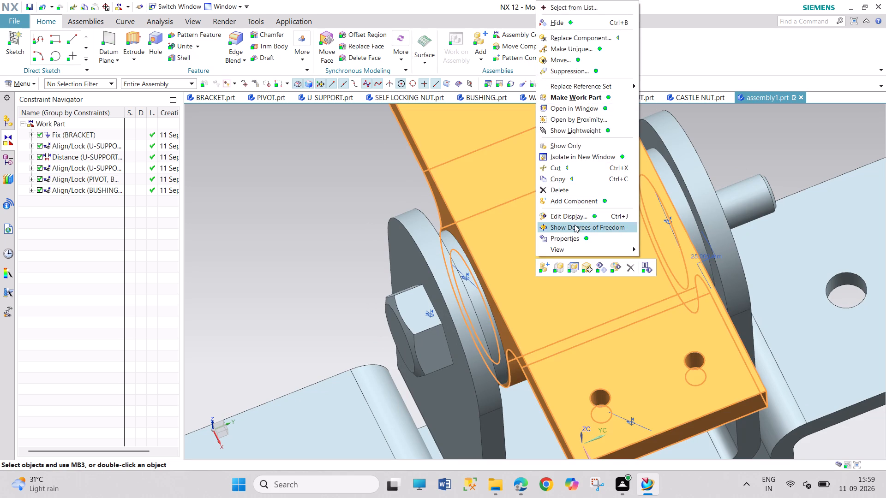
click(575, 225)
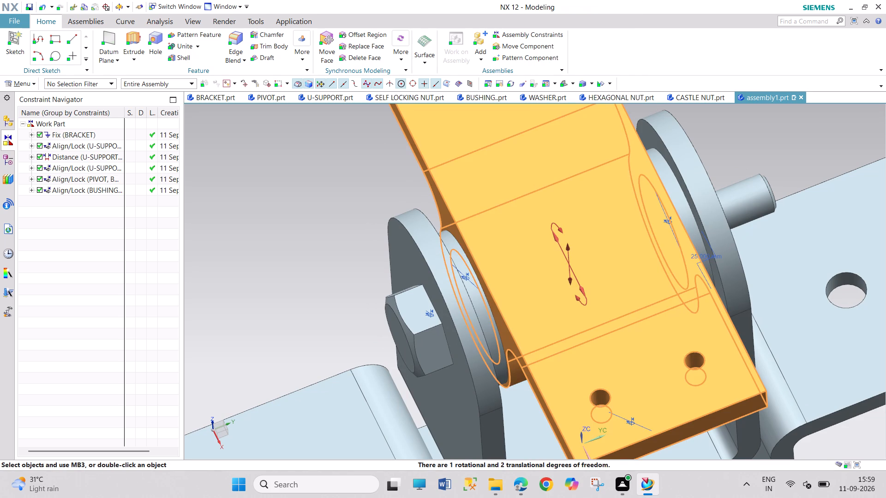
key(Escape)
key(Escape)
key(Escape)
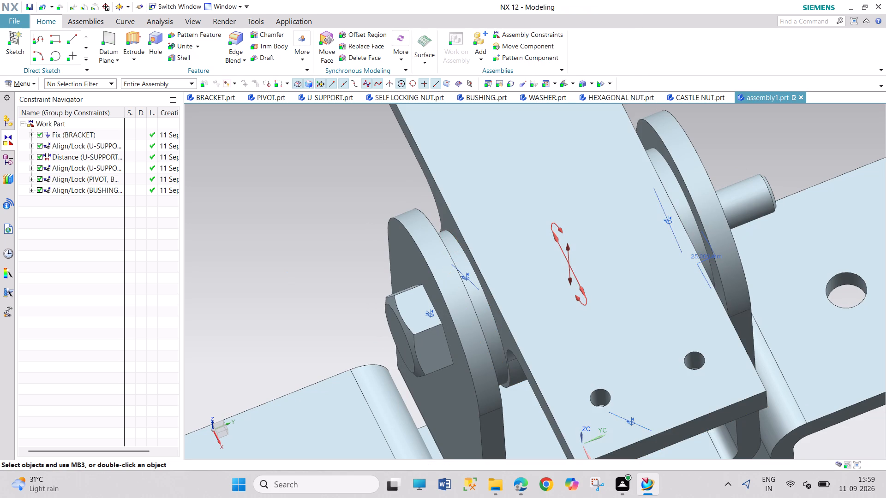
scroll(360, 290, down, 2)
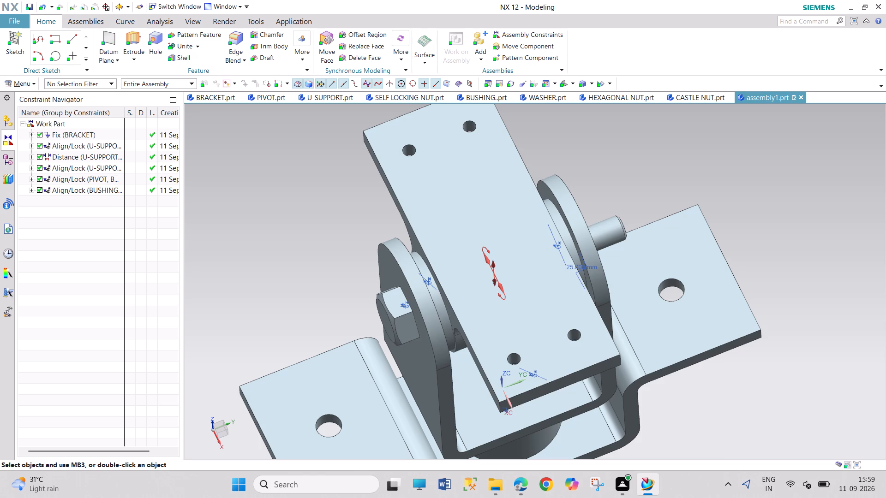
Move the pivot with its bushings about 430 mm upward along the ZC axis, clear of the bolt.
right_click(481, 226)
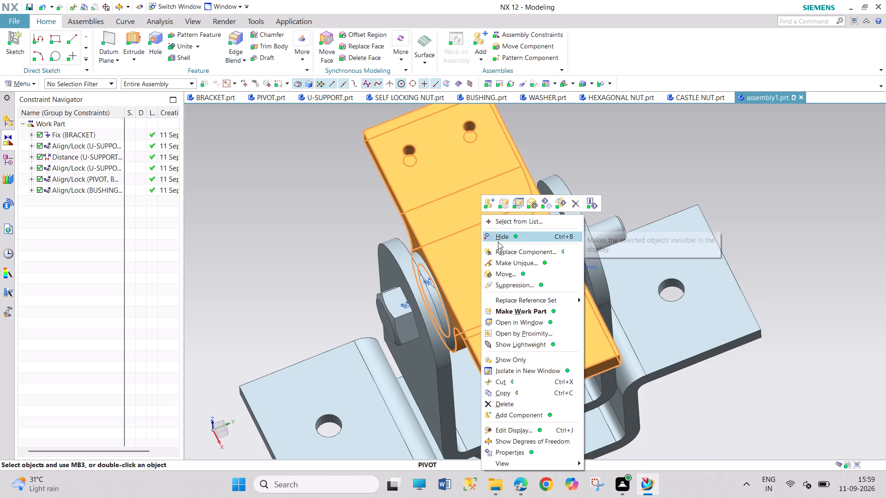
click(500, 273)
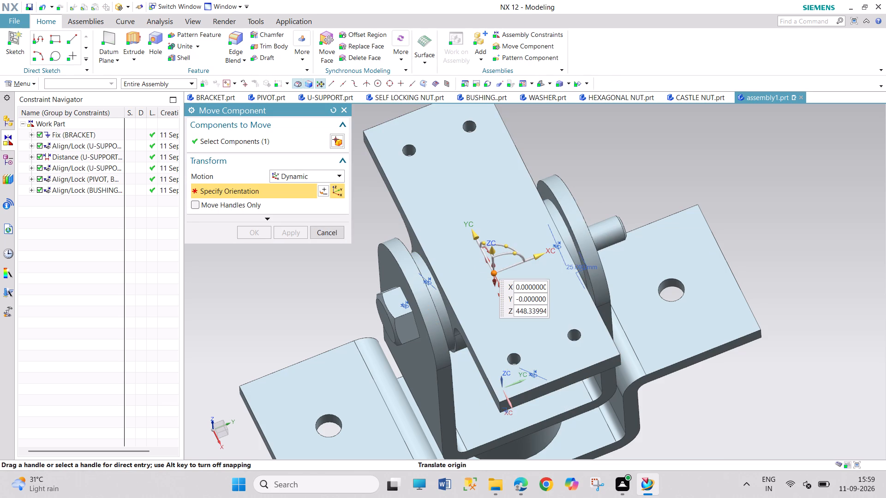
drag(539, 259, 633, 222)
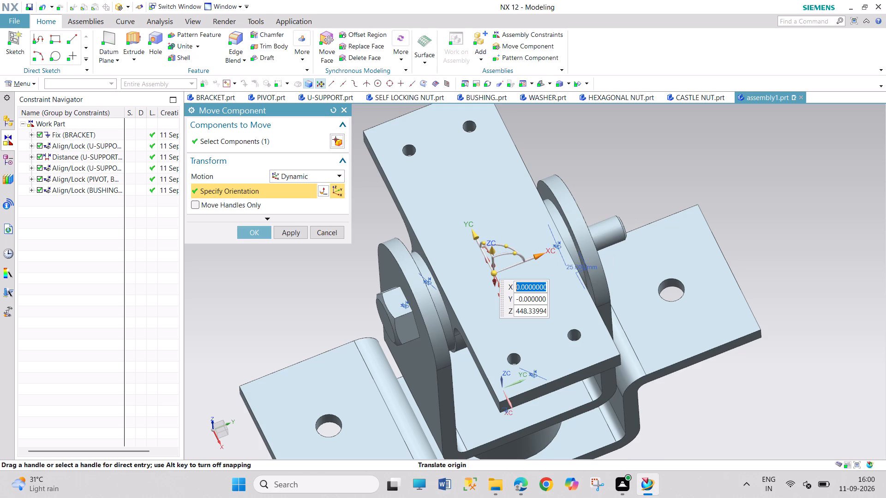
drag(537, 255, 600, 228)
drag(493, 257, 490, 228)
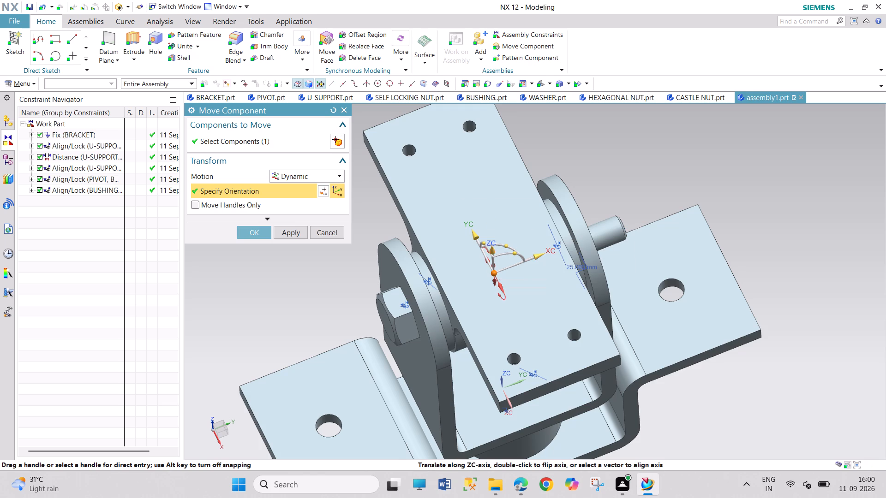
drag(490, 228, 490, 144)
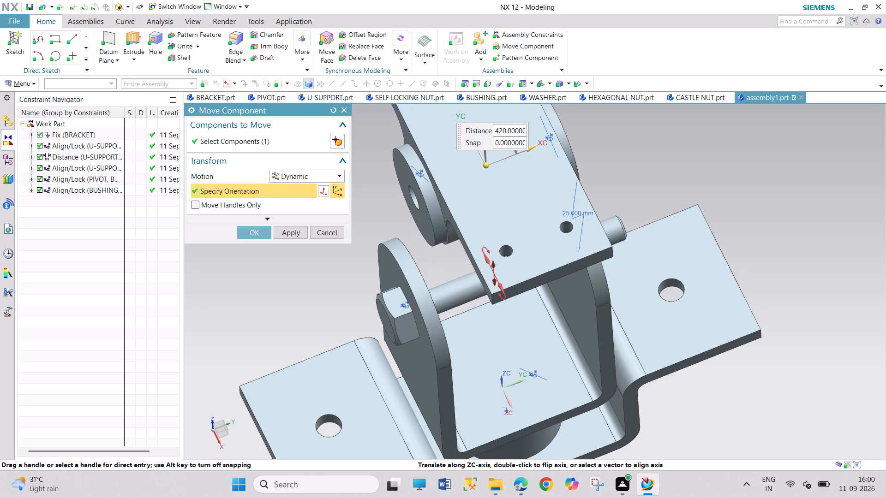
drag(490, 144, 491, 141)
key(Escape)
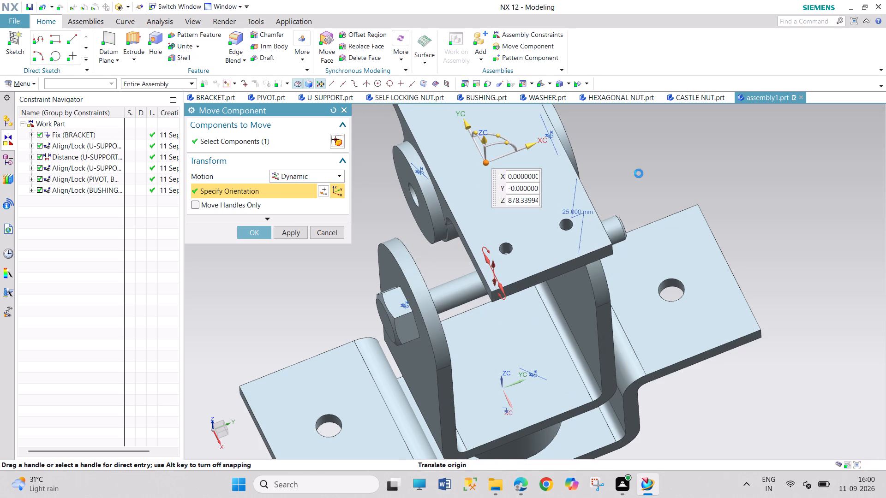
key(Escape)
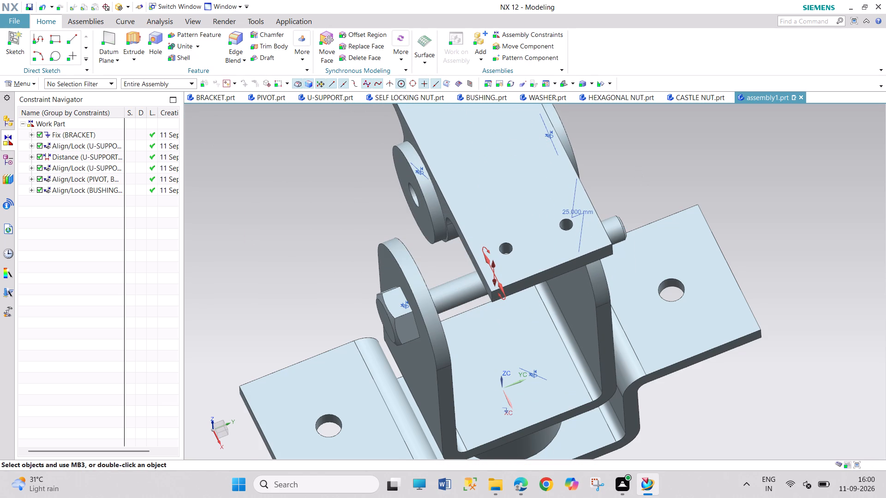
Align/Lock the bore edge of the bushing on the bolt-head side to the U-support's inner hole edge around the bolt.
click(523, 33)
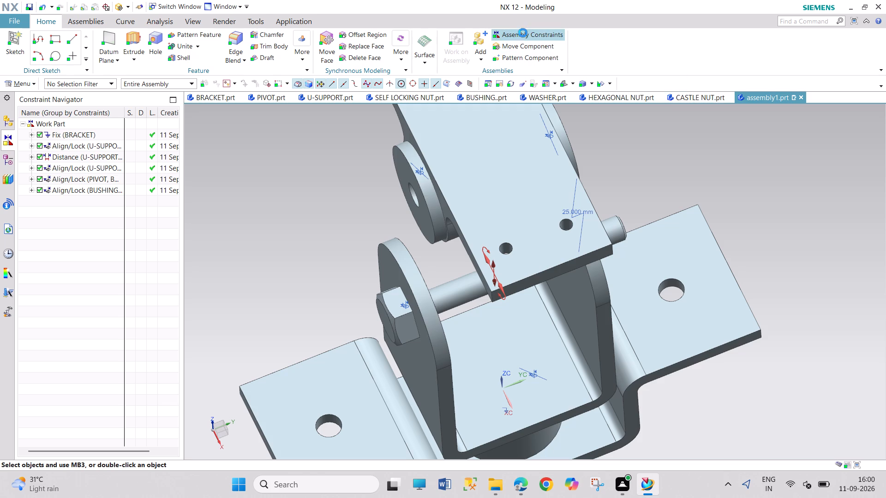
click(419, 207)
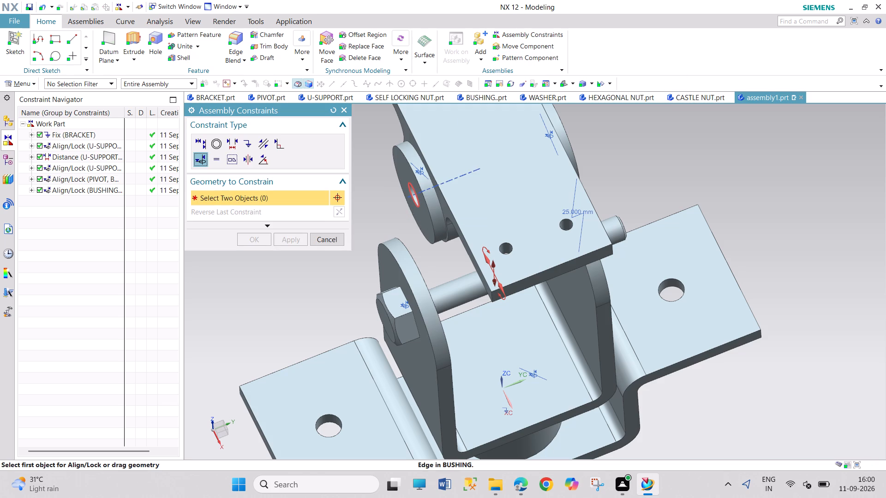
middle_drag(442, 276, 423, 269)
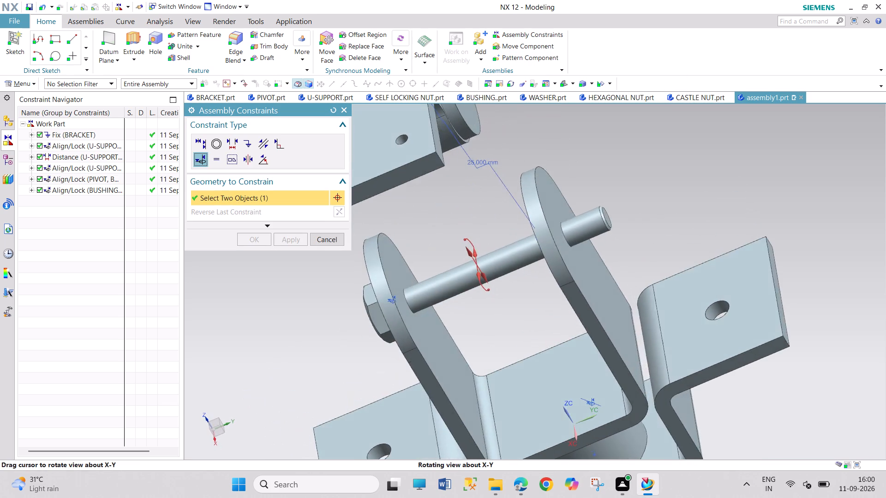
middle_drag(423, 269, 428, 269)
click(419, 311)
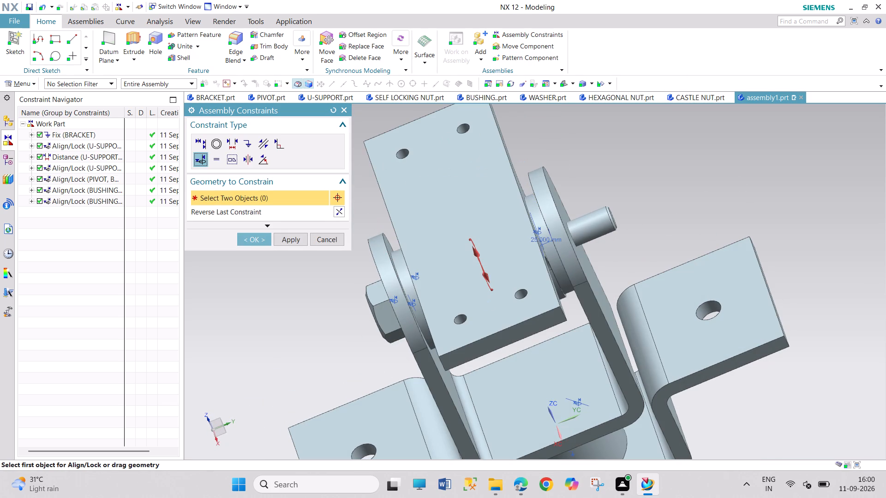
click(248, 237)
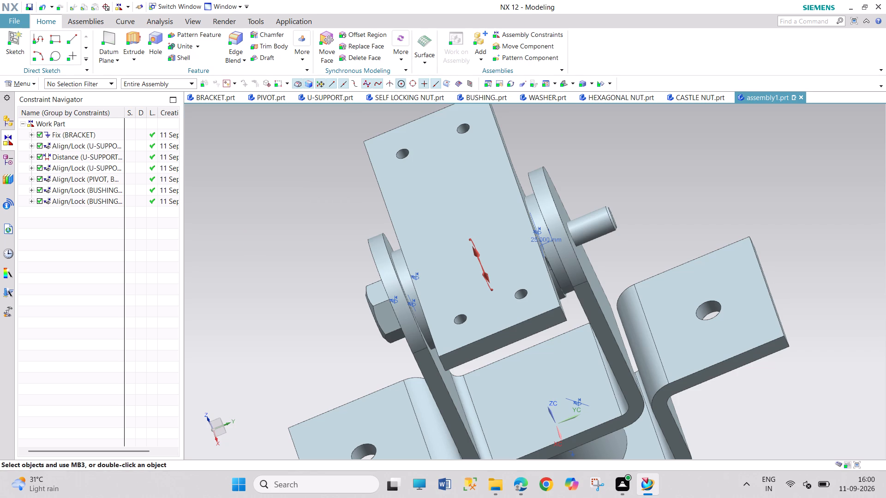
Show the pivot's remaining degrees of freedom in the assembly.
right_click(467, 245)
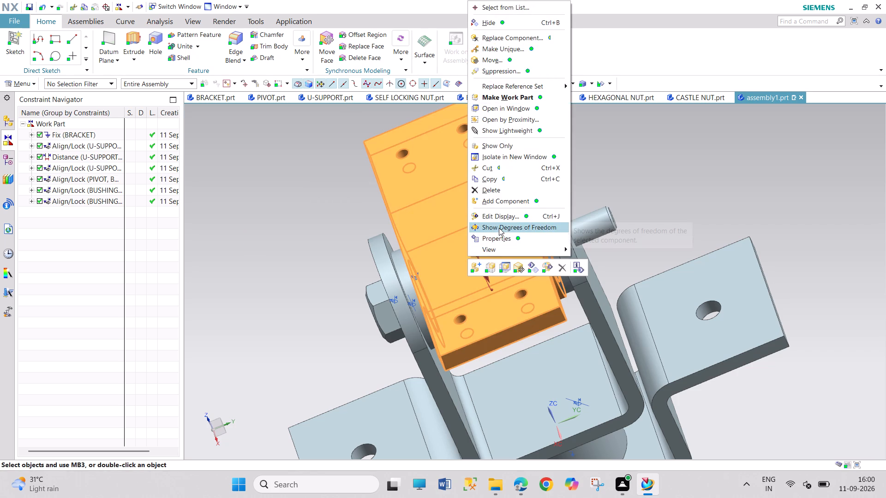
click(499, 228)
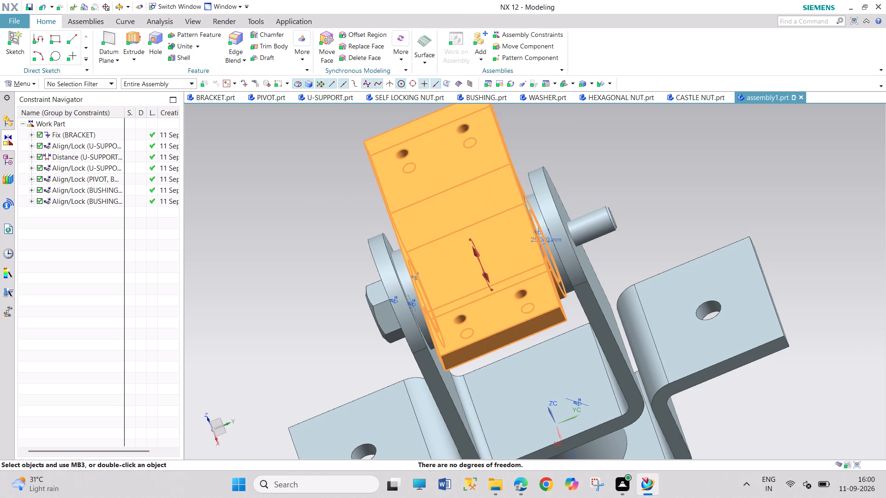
drag(747, 227, 789, 273)
drag(759, 220, 810, 261)
drag(652, 186, 671, 211)
click(641, 172)
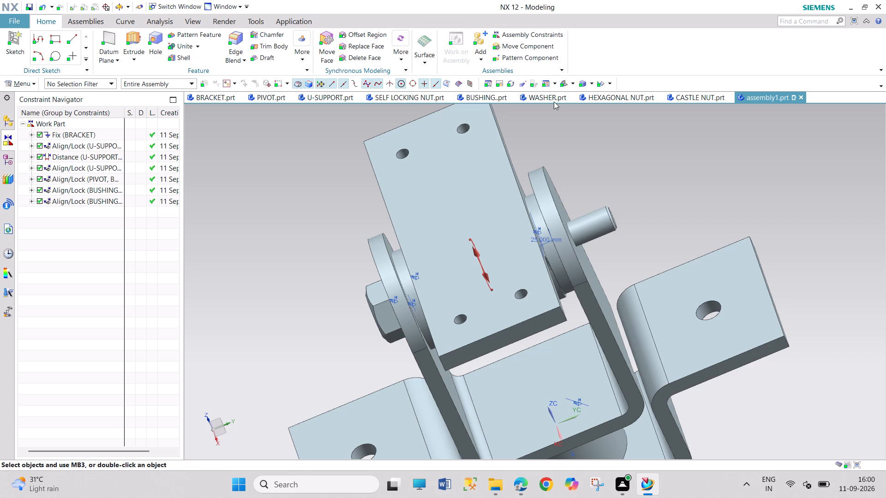
Review the part drawings and exploded view in the Shock Assembly PDF in Edge, and compare them with the assembly in NX.
click(562, 82)
drag(703, 175, 755, 253)
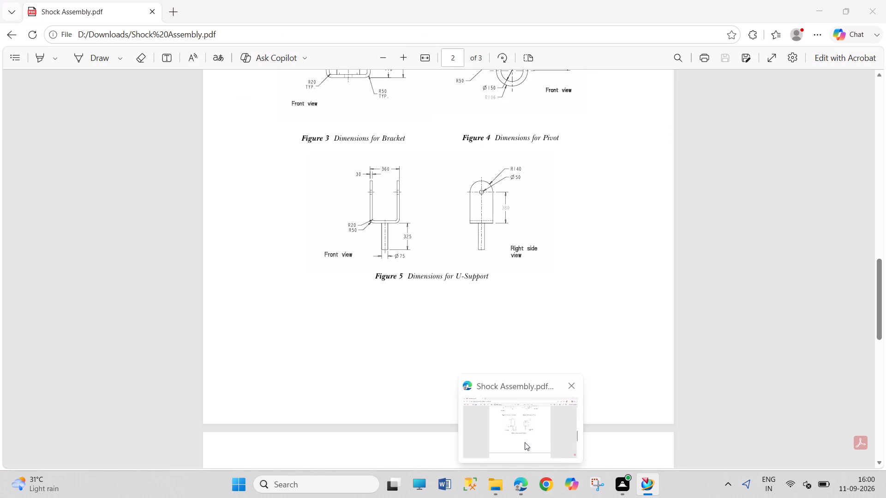
click(525, 442)
scroll(559, 403, down, 4)
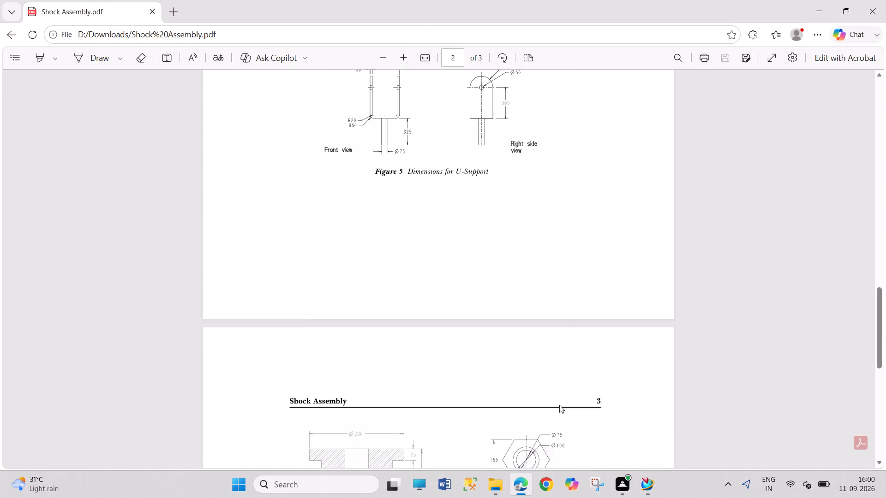
scroll(559, 405, down, 6)
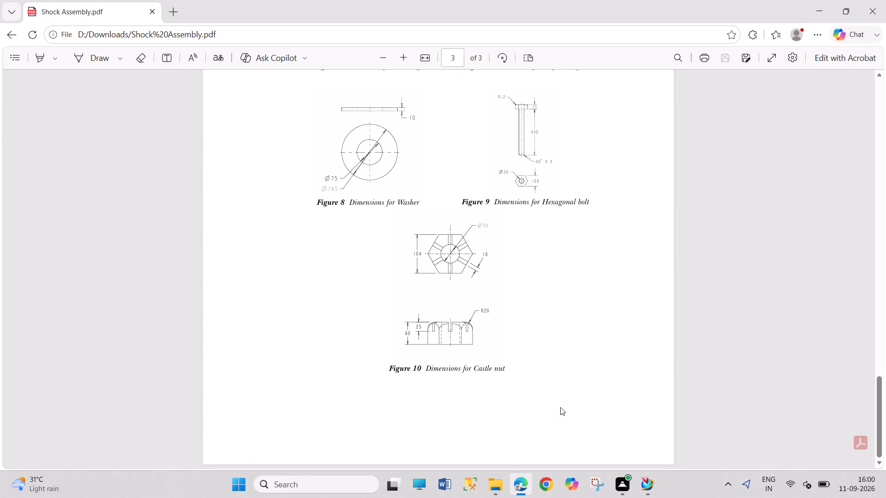
scroll(560, 407, up, 17)
scroll(566, 398, up, 5)
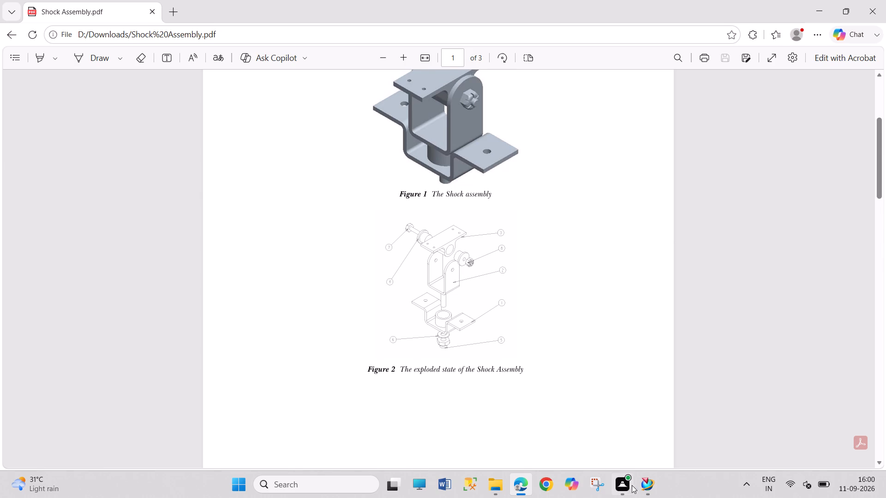
click(648, 487)
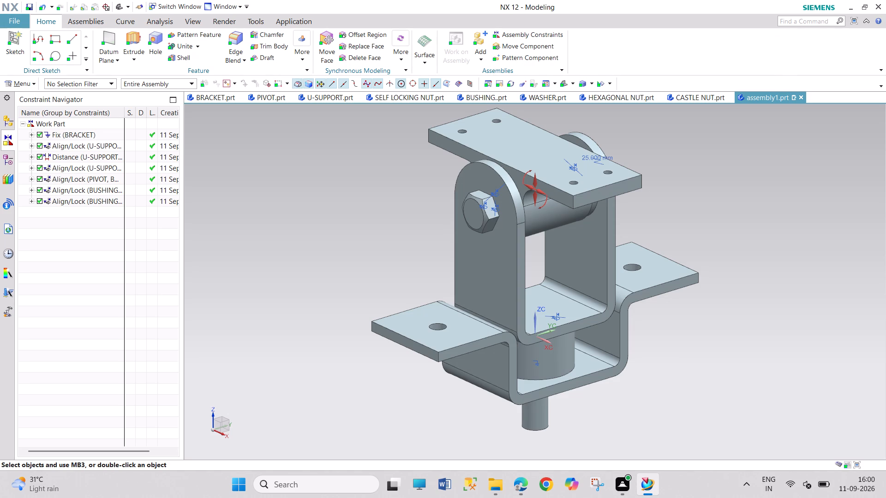
middle_drag(425, 237, 449, 247)
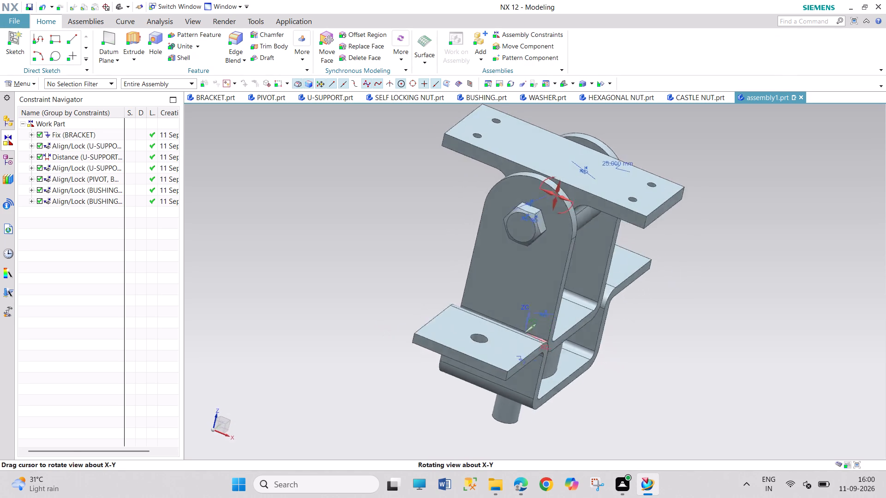
middle_drag(449, 247, 460, 249)
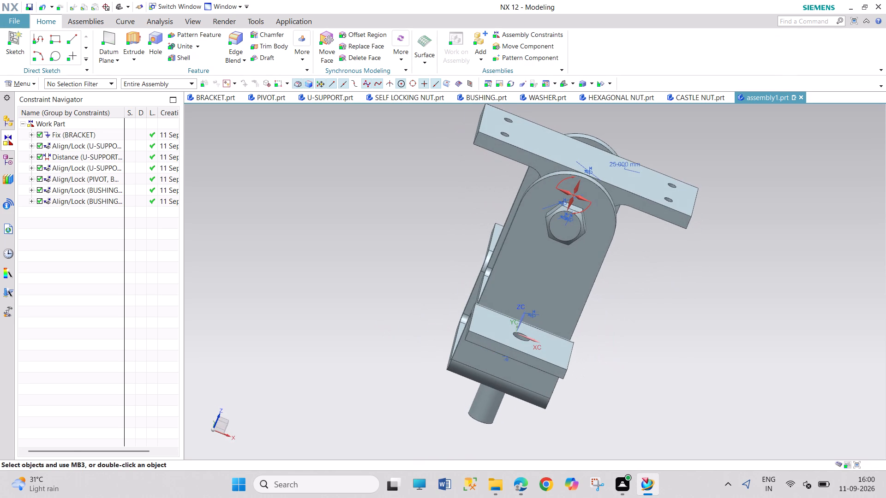
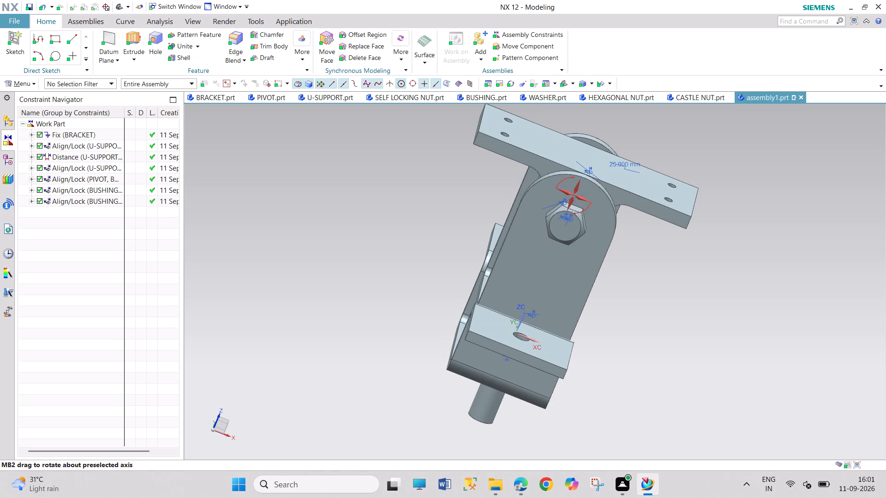
Add one WASHER component from the SHOCK ASSEMBLY folder and place it freely near the end of the protruding pivot pin.
middle_drag(364, 372, 414, 368)
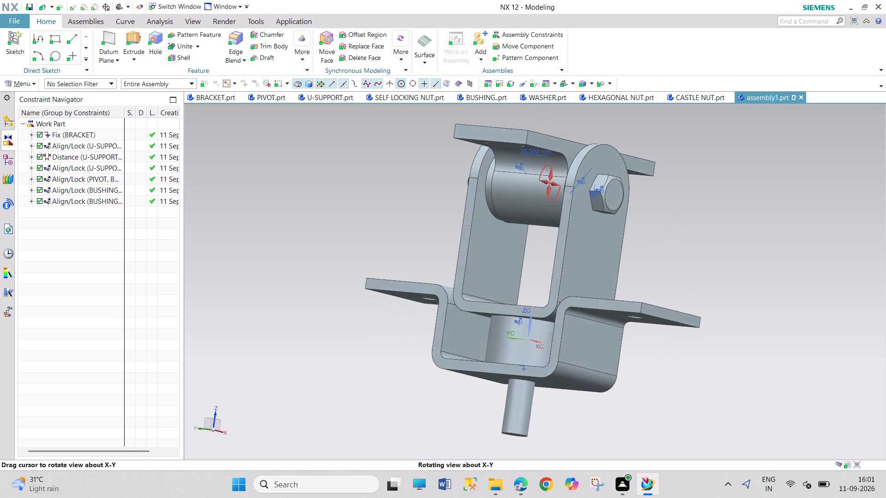
middle_drag(414, 368, 455, 398)
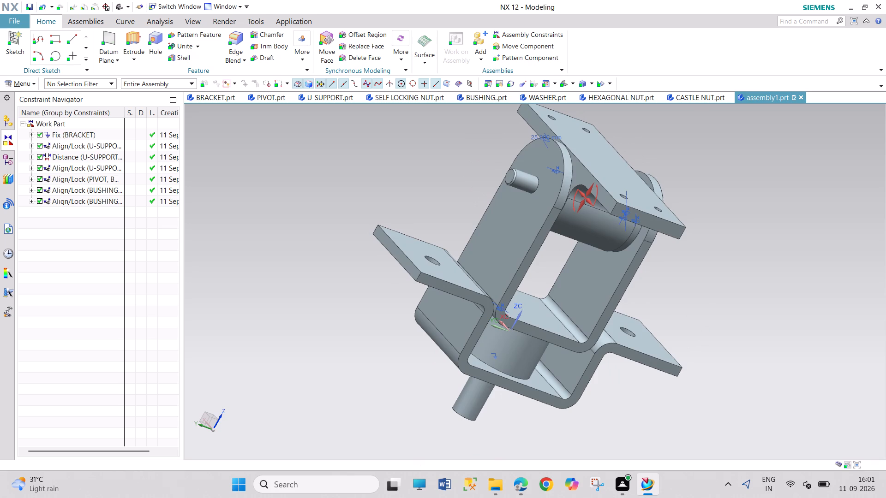
scroll(426, 431, up, 1)
middle_drag(426, 431, 404, 383)
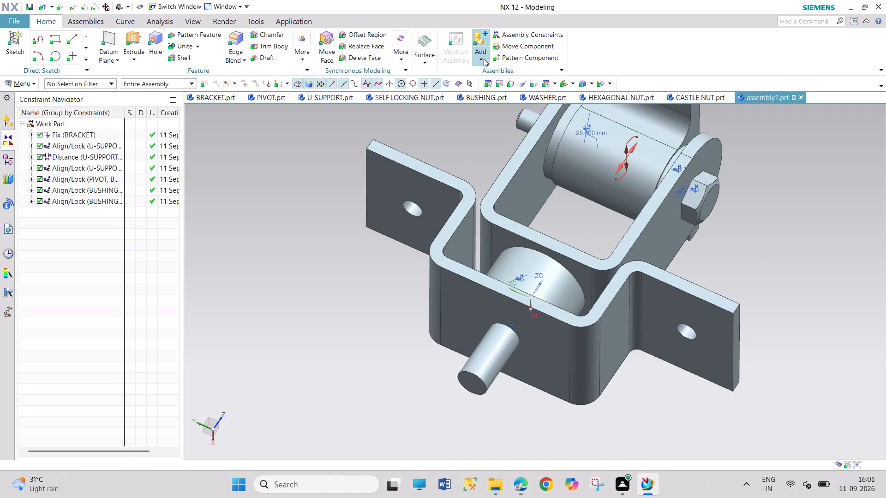
click(484, 36)
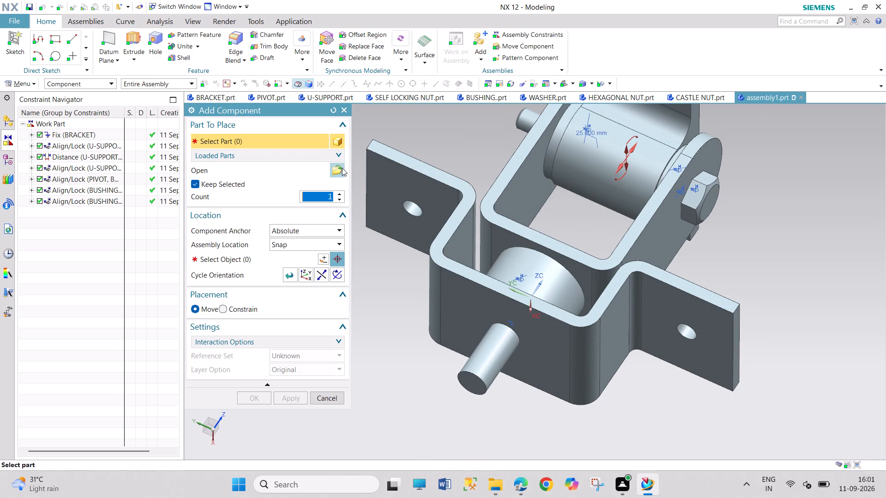
click(342, 168)
click(231, 209)
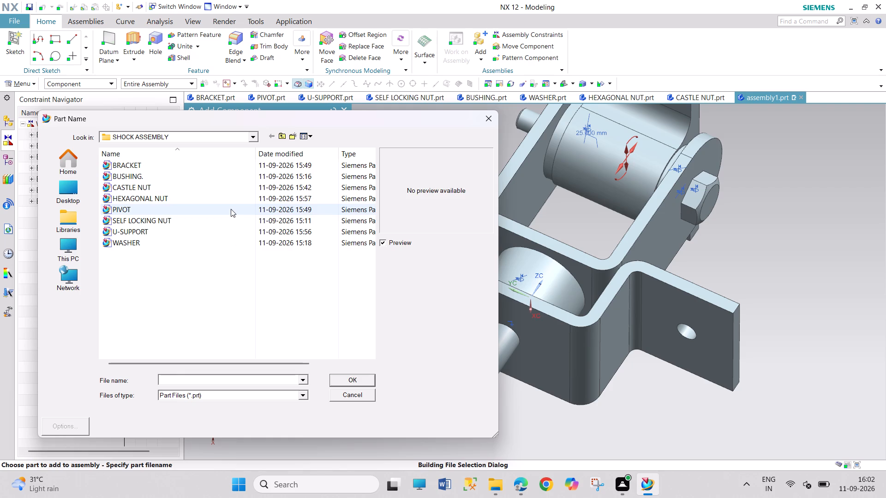
click(215, 221)
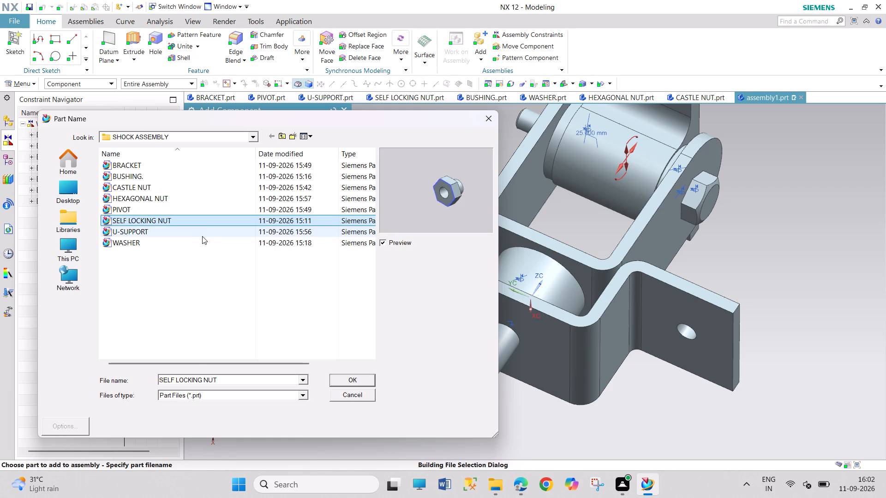
click(202, 236)
click(193, 248)
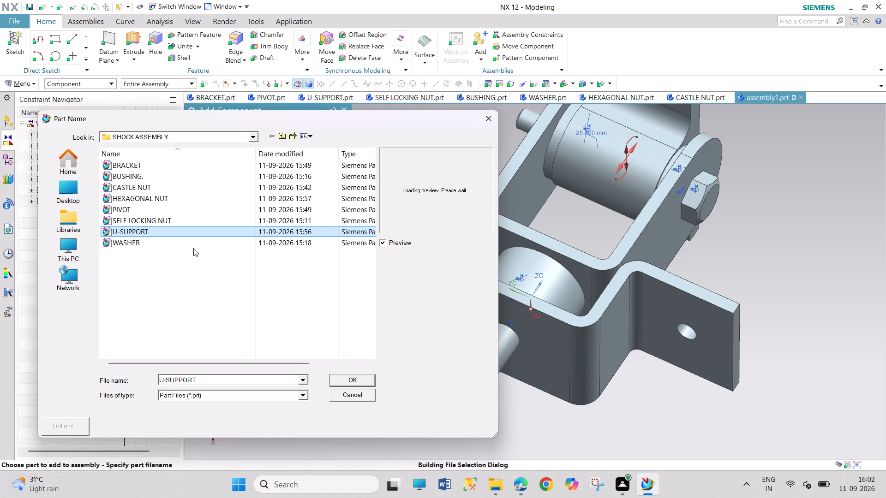
click(194, 244)
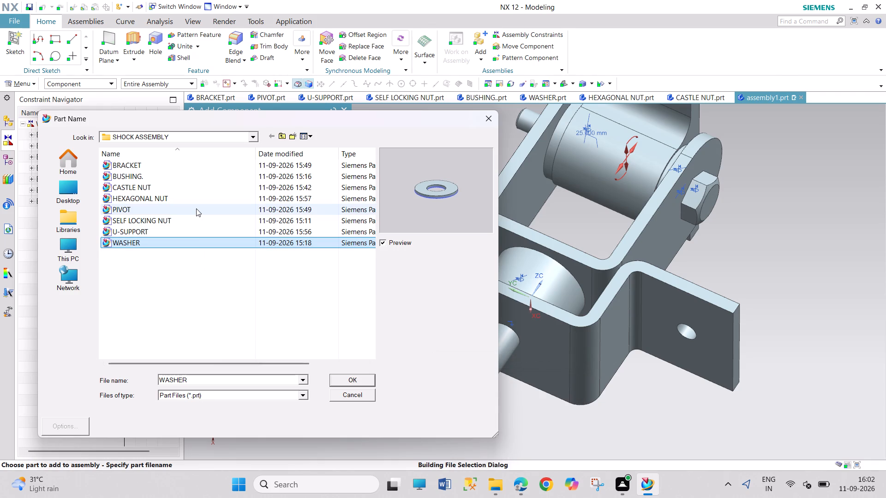
click(172, 196)
click(168, 211)
click(169, 241)
click(344, 382)
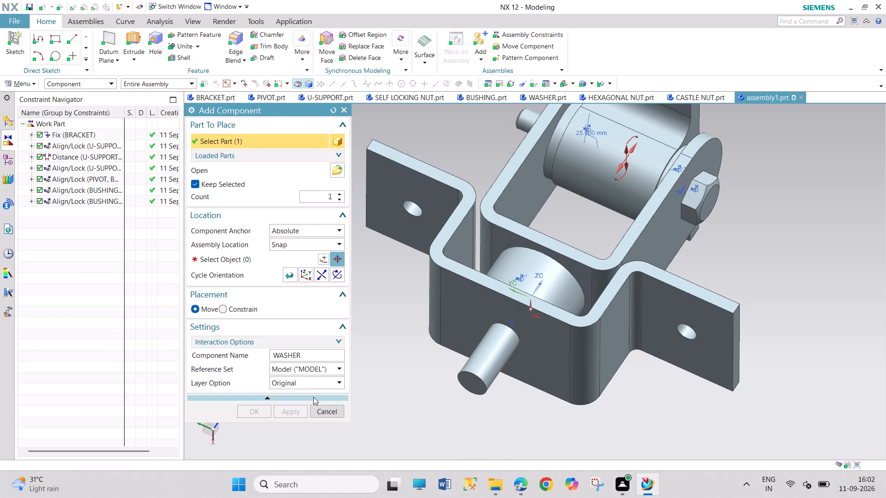
click(239, 261)
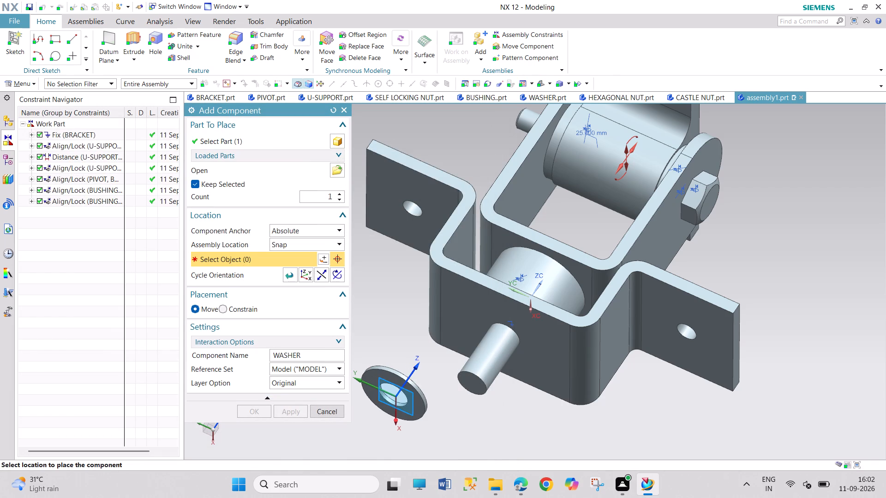
click(441, 415)
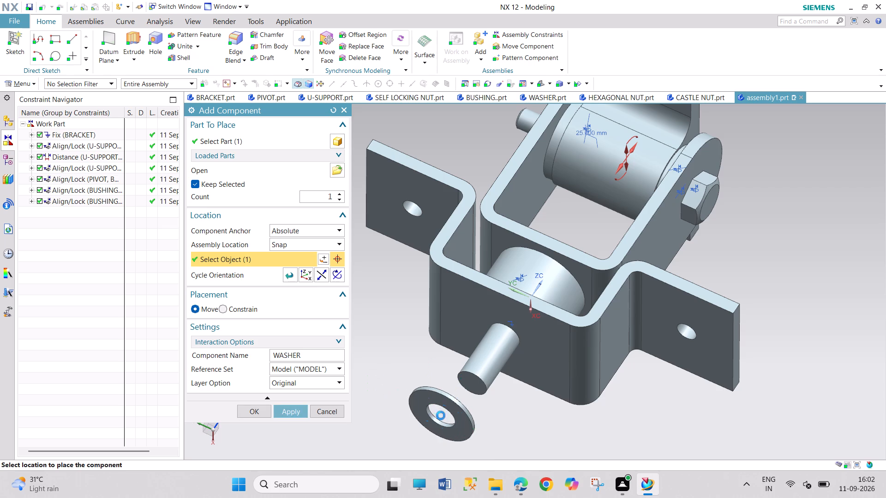
click(291, 438)
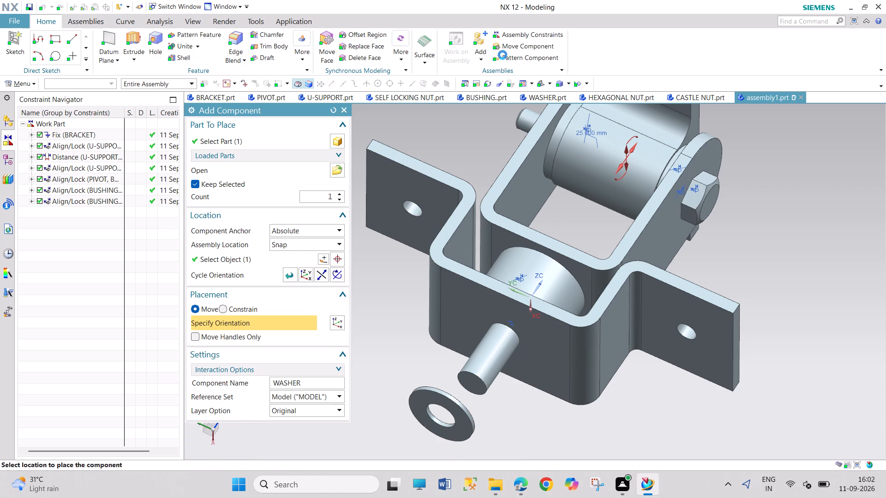
click(348, 113)
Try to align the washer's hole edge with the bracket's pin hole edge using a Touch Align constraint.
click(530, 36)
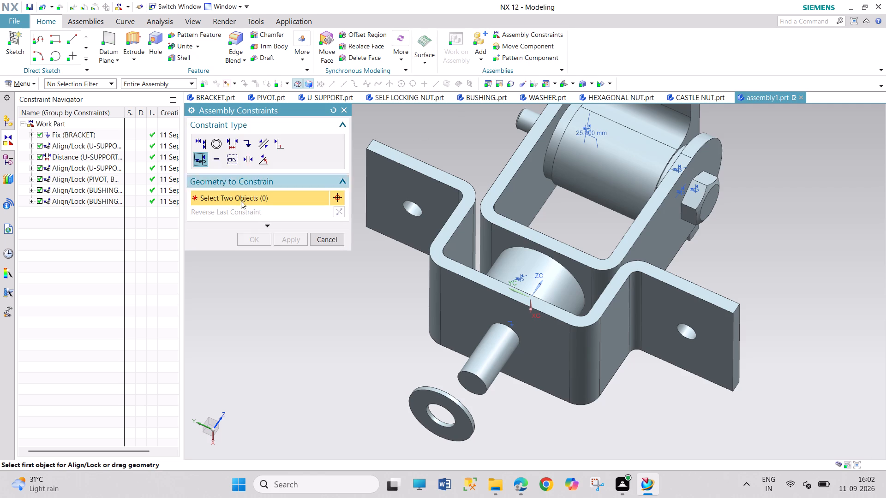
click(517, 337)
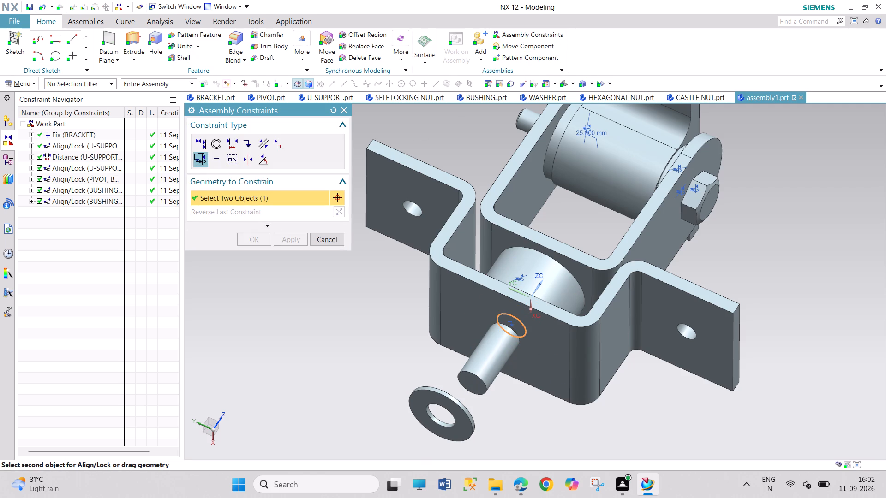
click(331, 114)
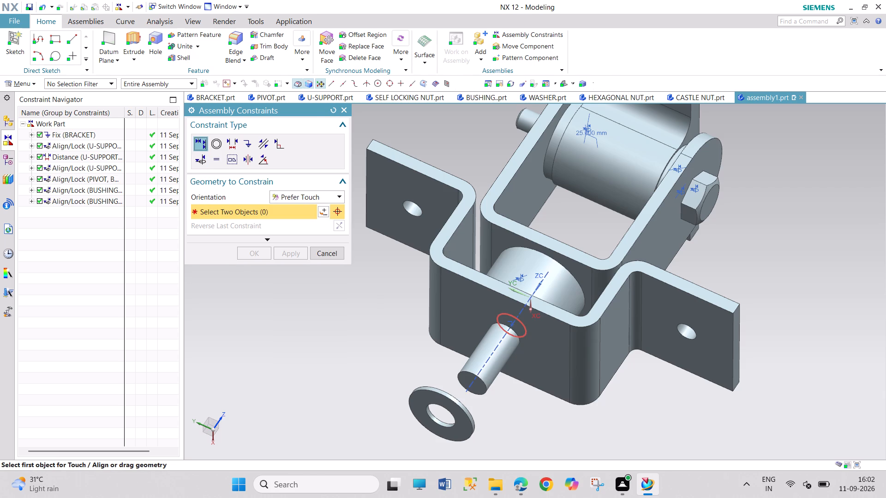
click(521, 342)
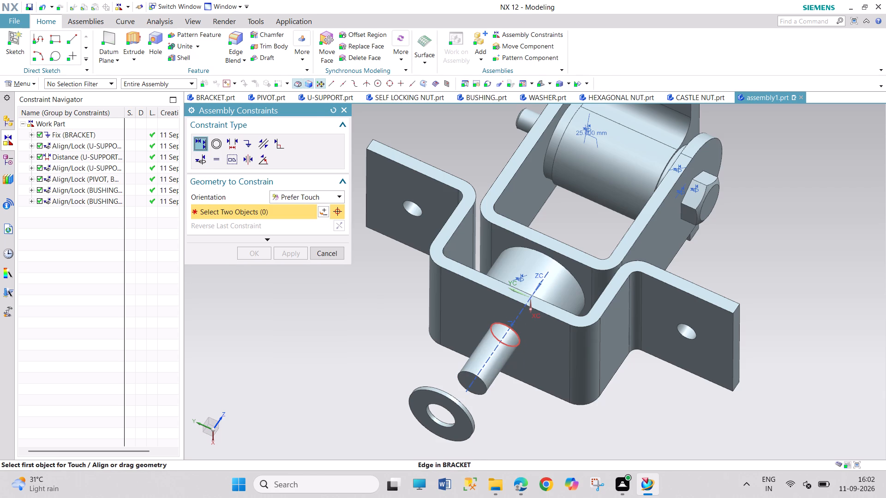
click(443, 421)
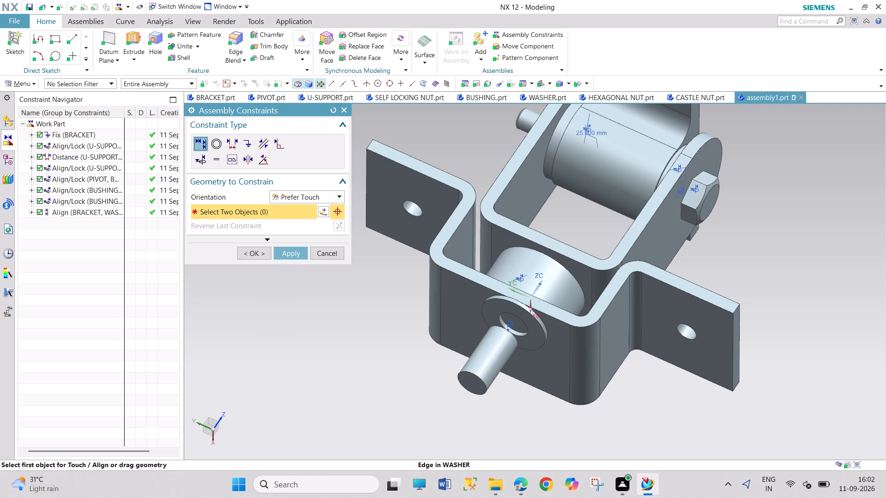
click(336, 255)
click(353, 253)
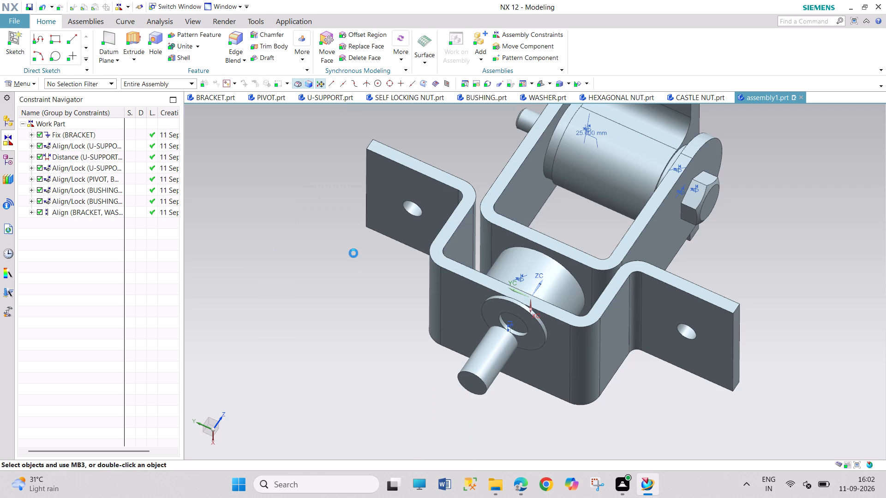
Apply an Align/Lock constraint between the bracket's outer pin hole edge and the washer's inner hole edge.
click(517, 38)
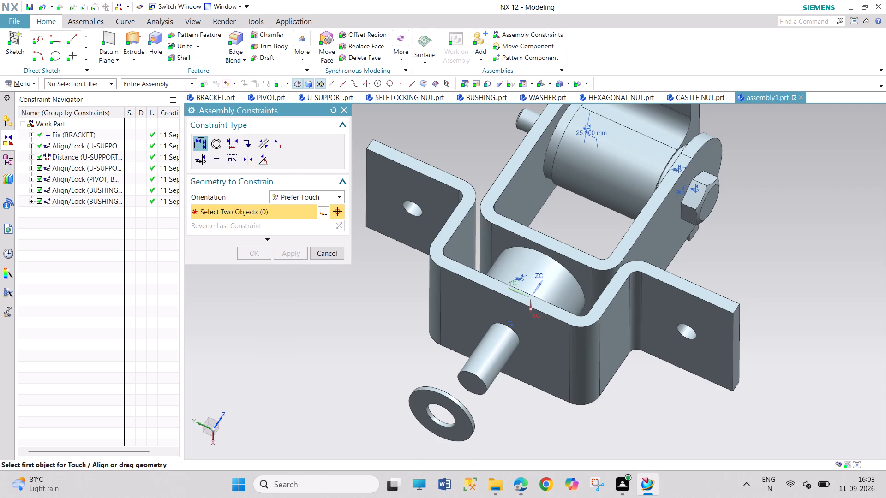
click(206, 157)
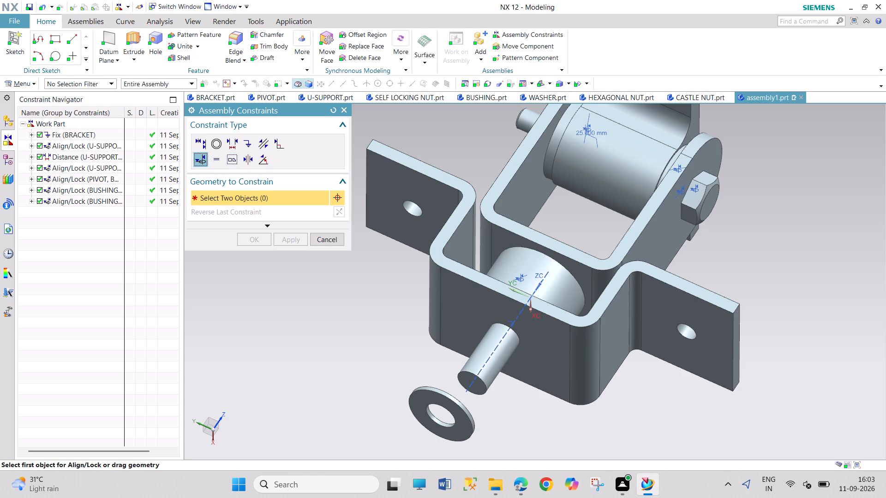
middle_drag(538, 434, 551, 424)
middle_drag(551, 424, 551, 412)
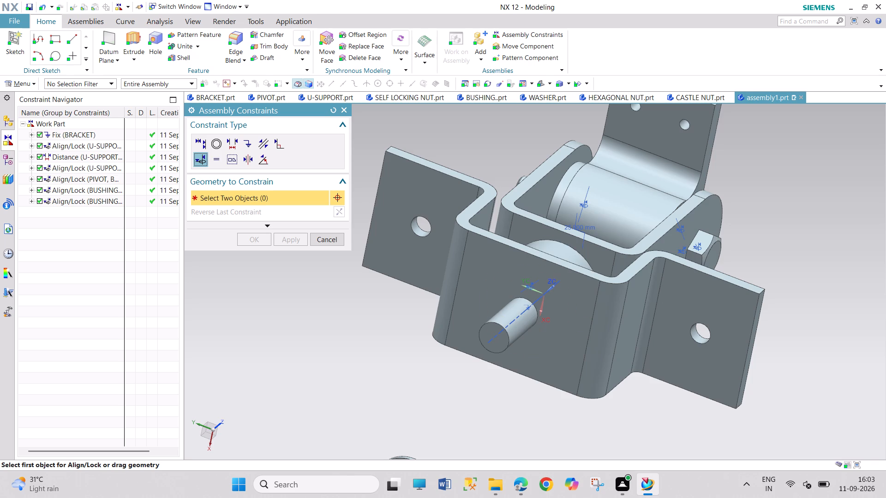
click(526, 299)
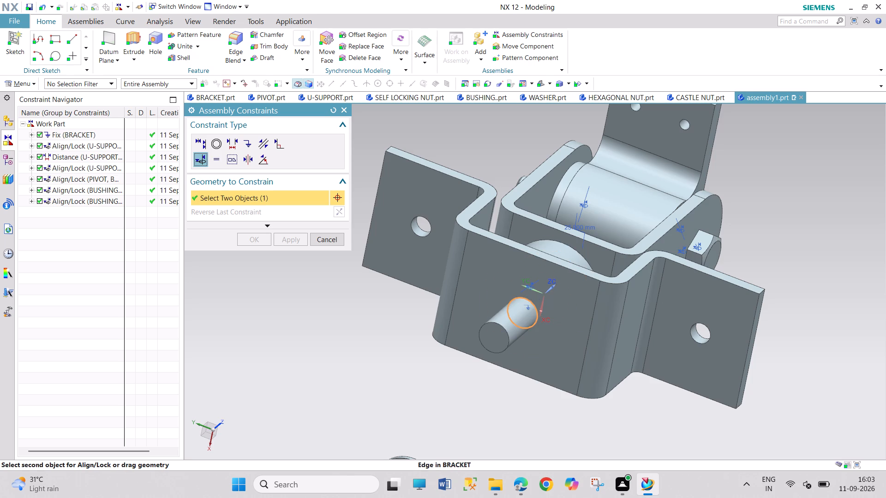
scroll(485, 404, down, 5)
scroll(457, 446, up, 7)
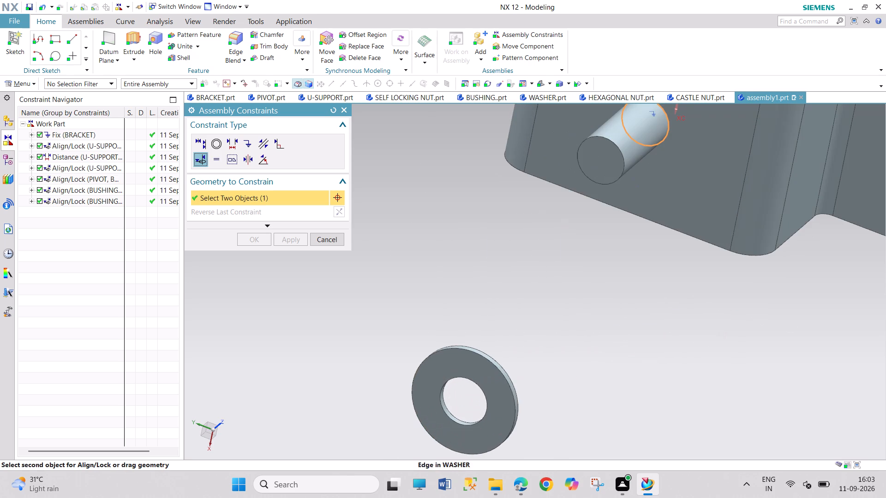
click(459, 419)
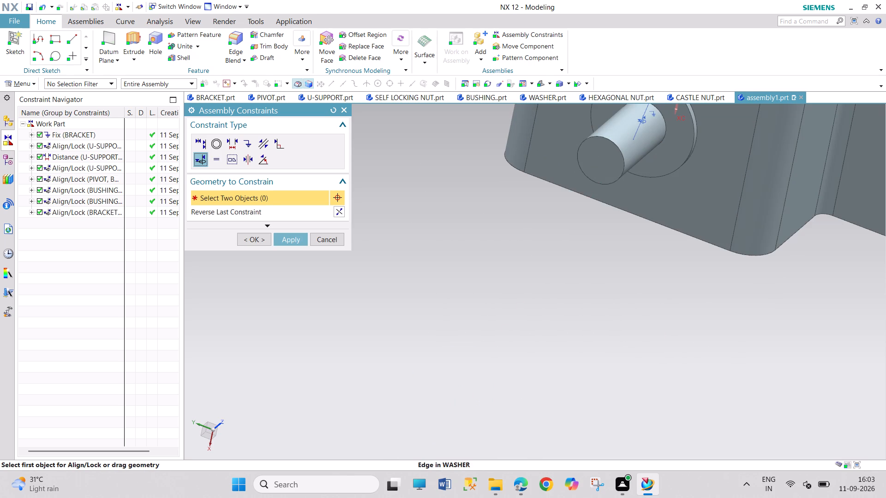
middle_drag(473, 281, 439, 293)
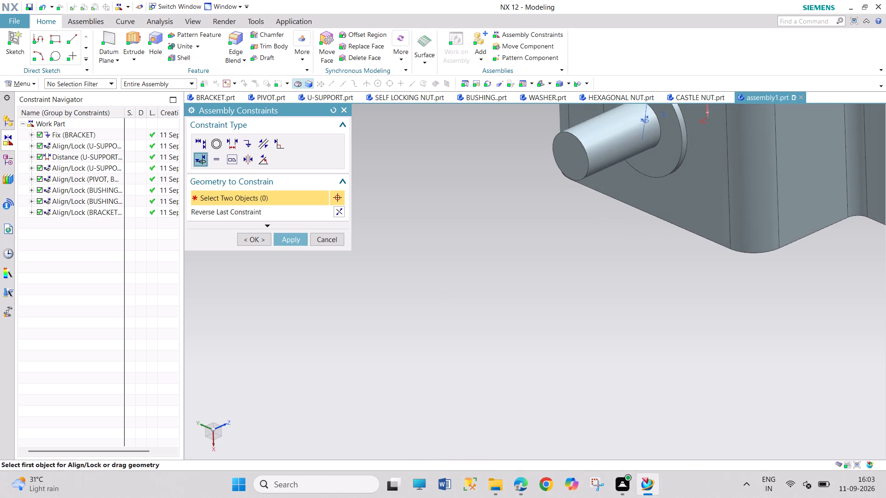
middle_drag(452, 277, 435, 314)
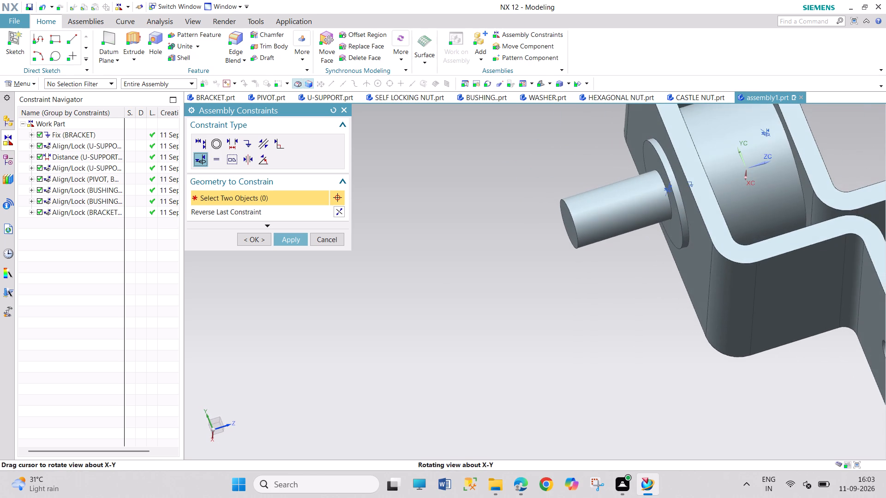
middle_drag(435, 314, 435, 315)
click(264, 243)
Add one SELF LOCKING NUT component from the SHOCK ASSEMBLY folder and place it freely near the end of the protruding pin.
scroll(540, 259, down, 2)
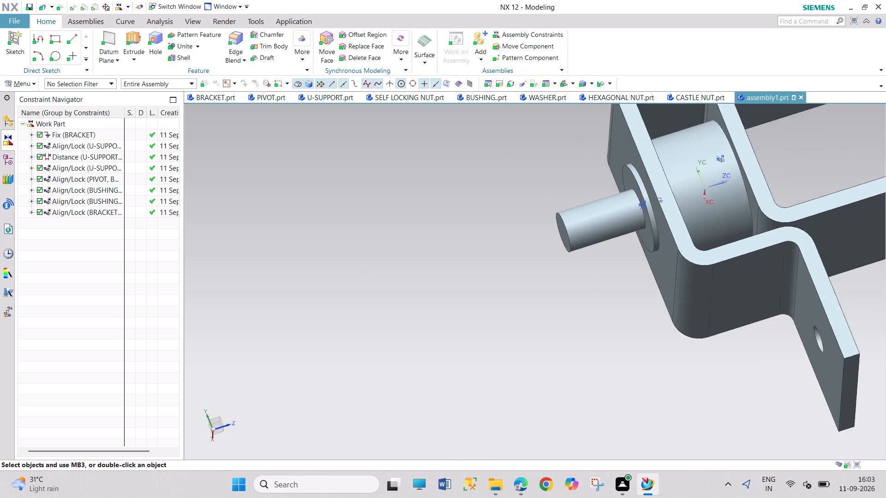
scroll(540, 259, down, 2)
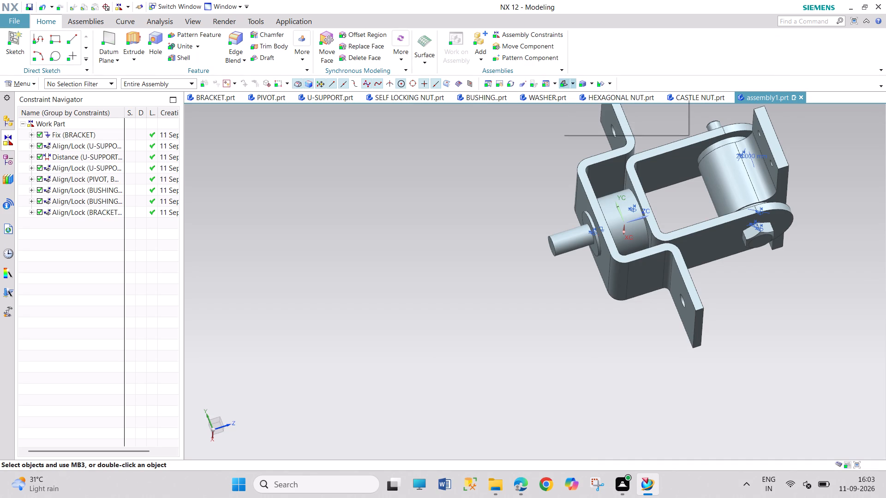
scroll(634, 234, down, 3)
scroll(629, 248, up, 3)
scroll(715, 230, up, 2)
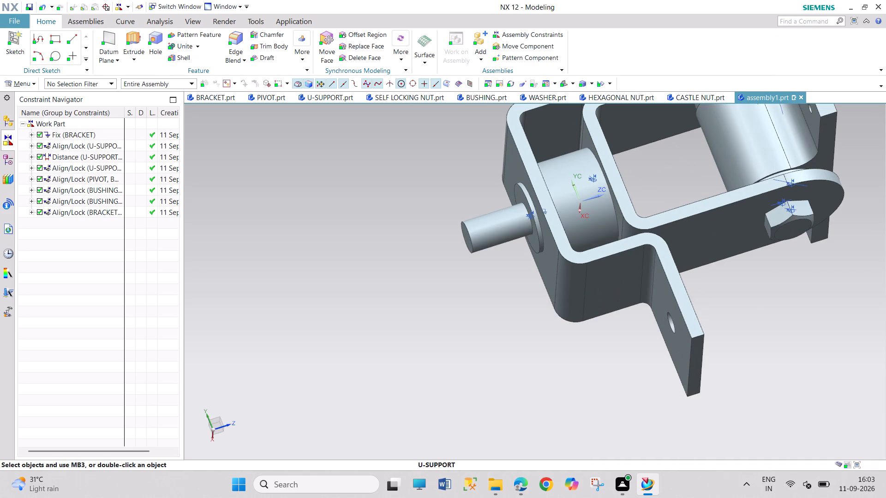
click(478, 37)
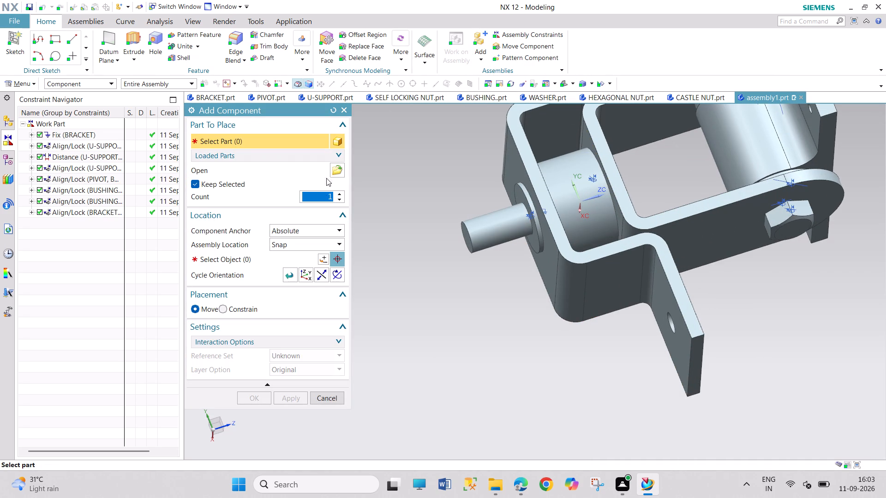
click(337, 172)
click(217, 202)
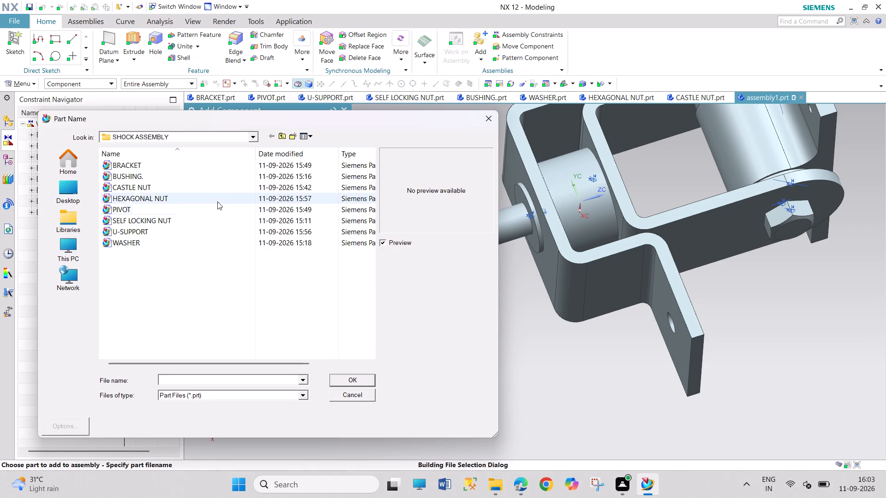
click(205, 219)
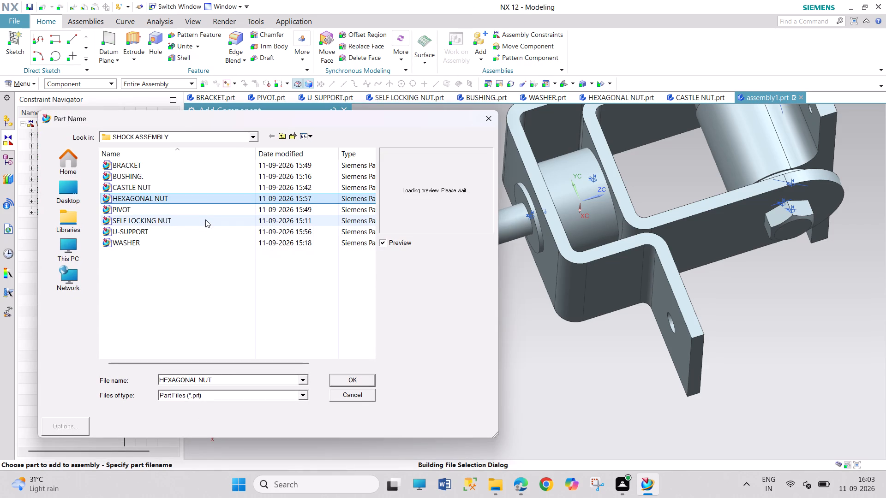
click(357, 379)
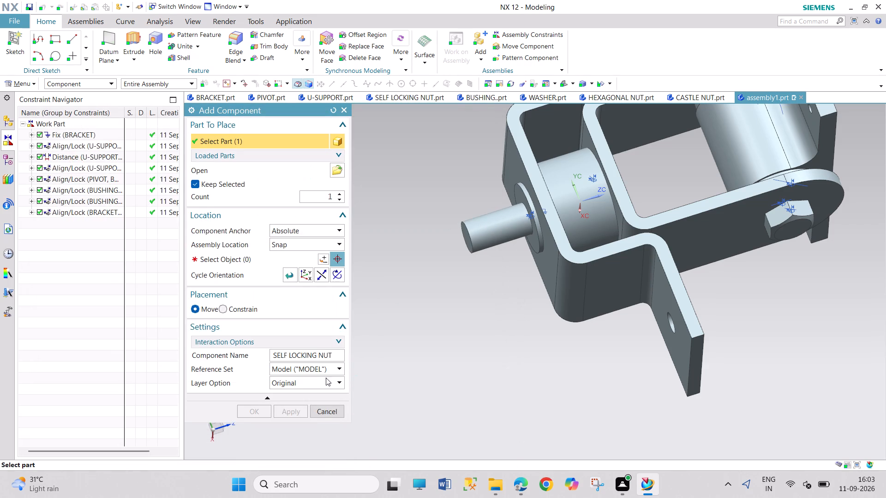
click(251, 262)
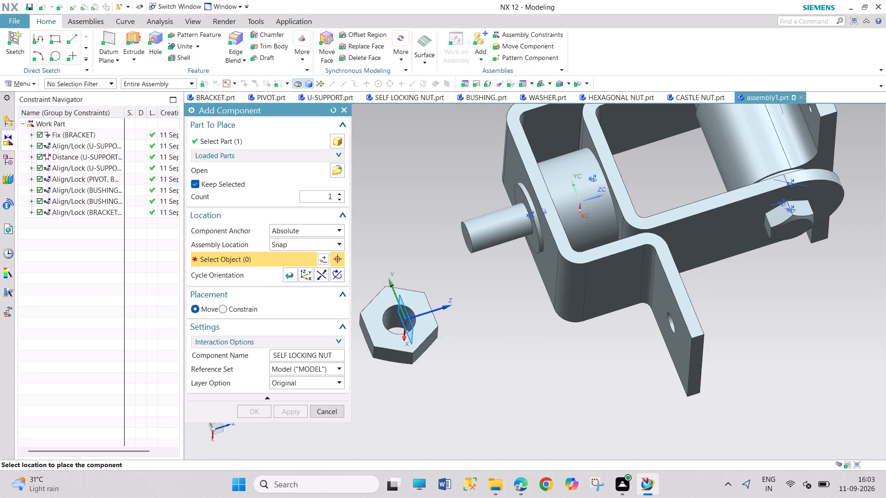
click(419, 299)
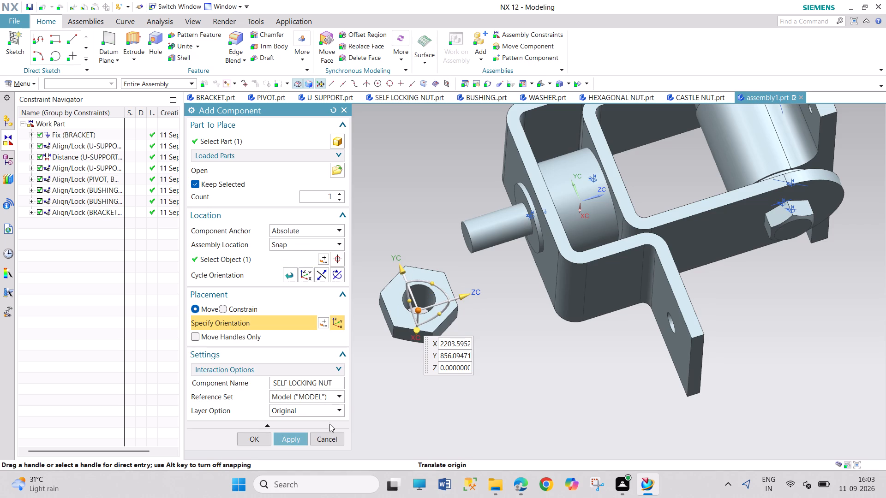
click(304, 436)
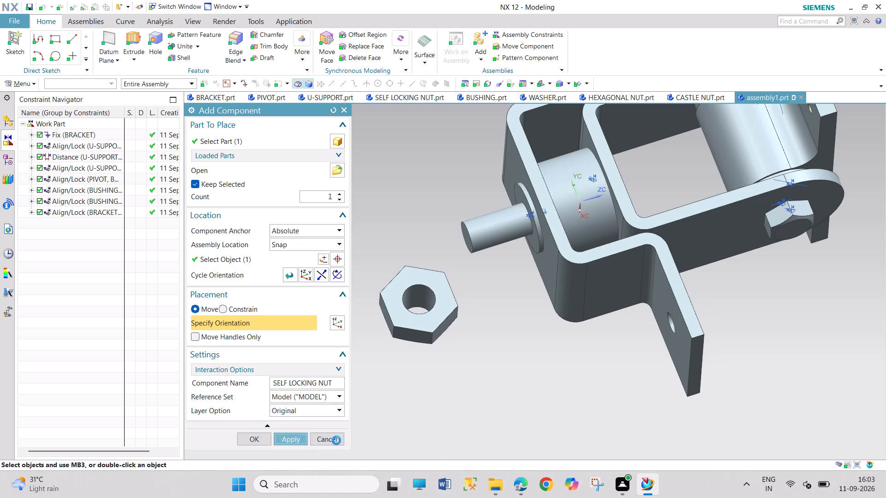
click(342, 409)
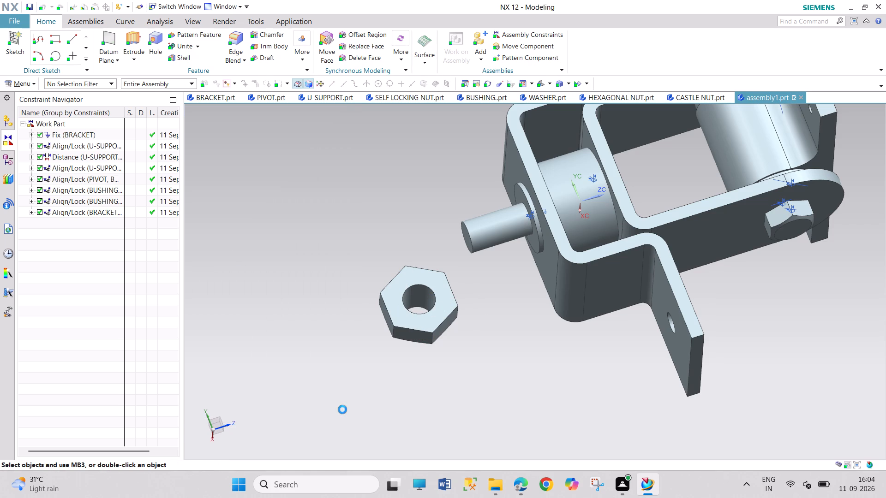
Apply an Align/Lock constraint between the self-locking nut's hole edge and the washer's hole edge, reversing it so the nut faces outward.
click(524, 38)
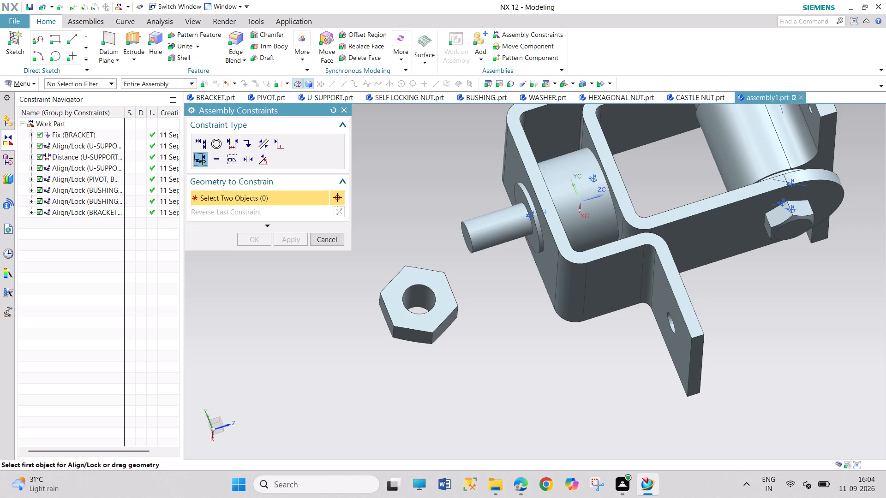
click(427, 312)
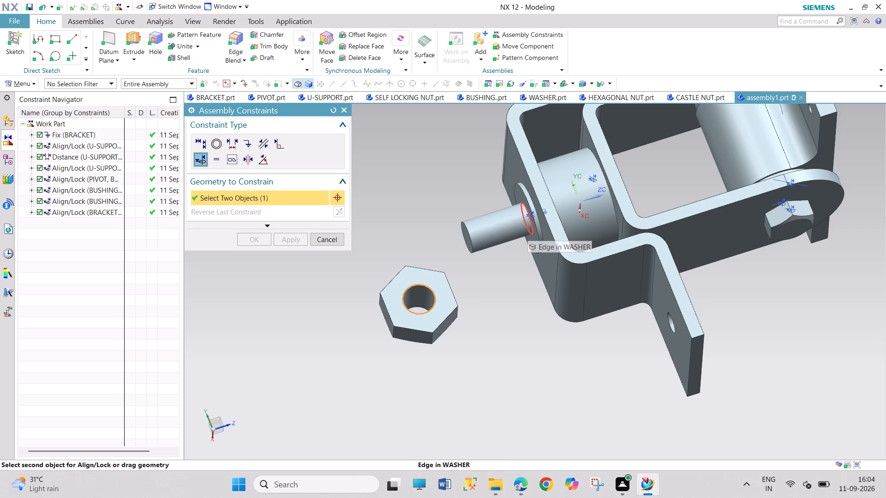
click(527, 229)
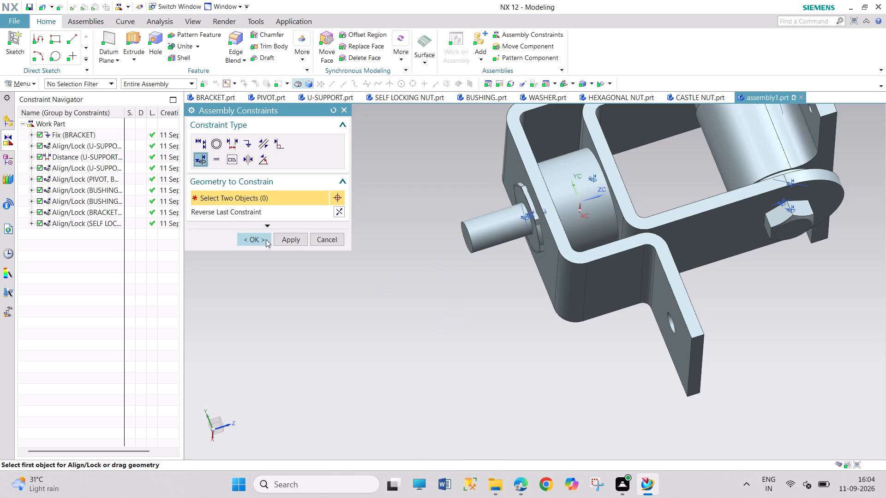
click(338, 212)
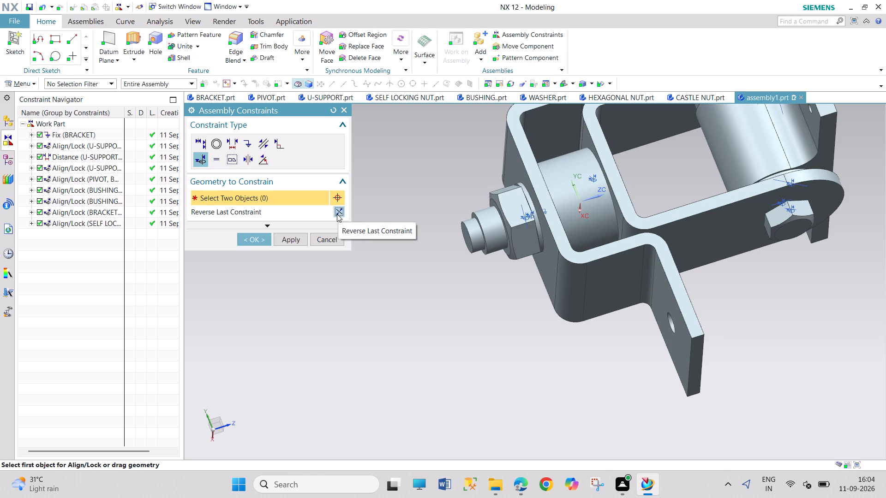
click(261, 242)
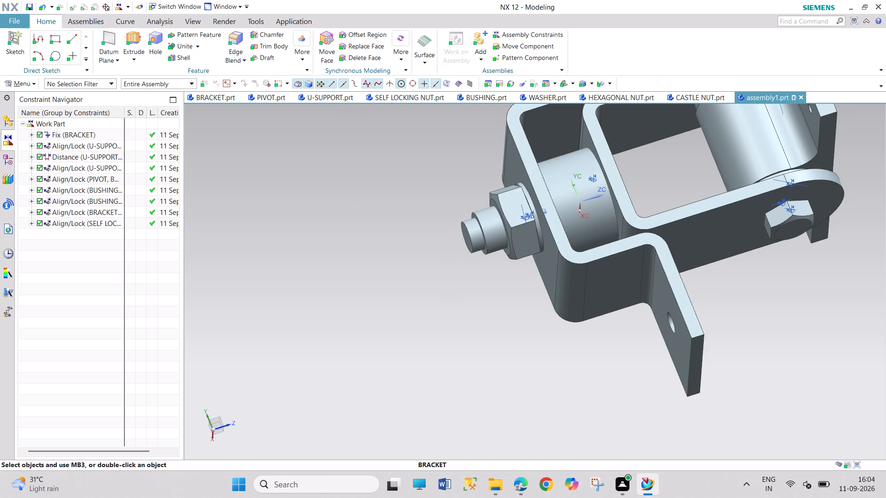
Add one CASTLE NUT component from the SHOCK ASSEMBLY folder and place it freely beside the bolt end protruding from the U-support.
click(564, 84)
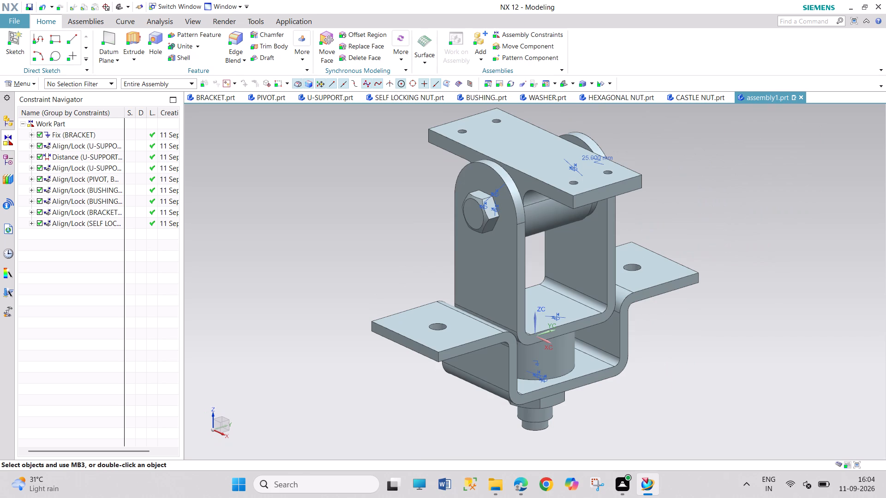
drag(688, 192, 723, 255)
scroll(716, 330, up, 3)
scroll(714, 348, down, 5)
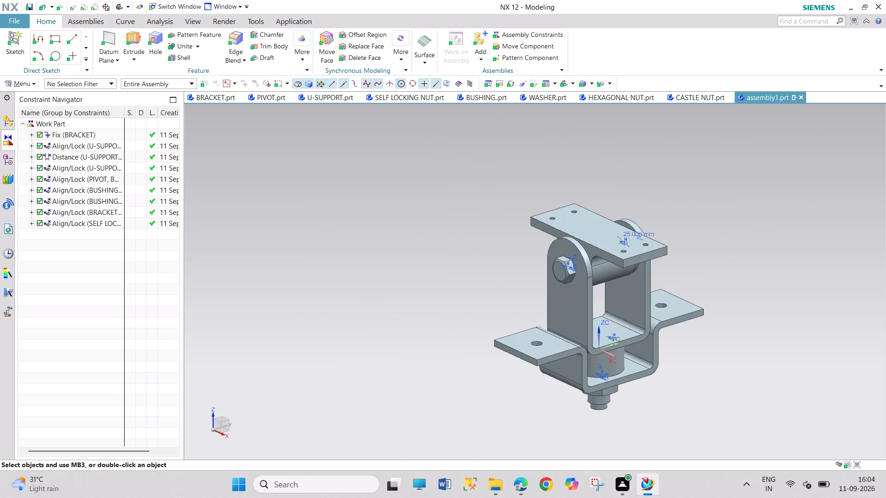
middle_drag(726, 312, 674, 327)
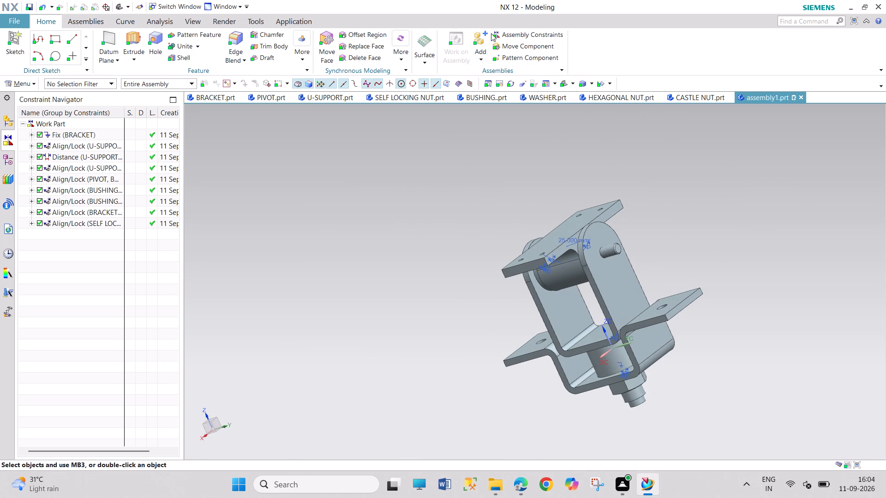
click(473, 37)
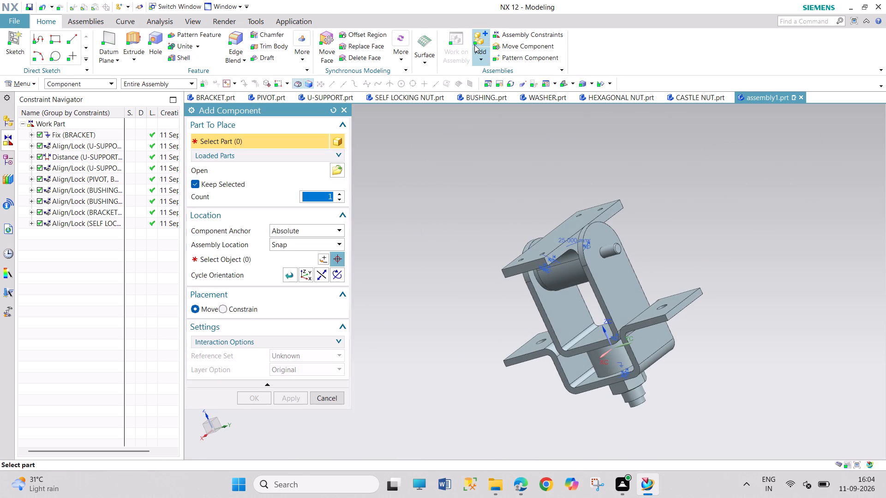
click(334, 169)
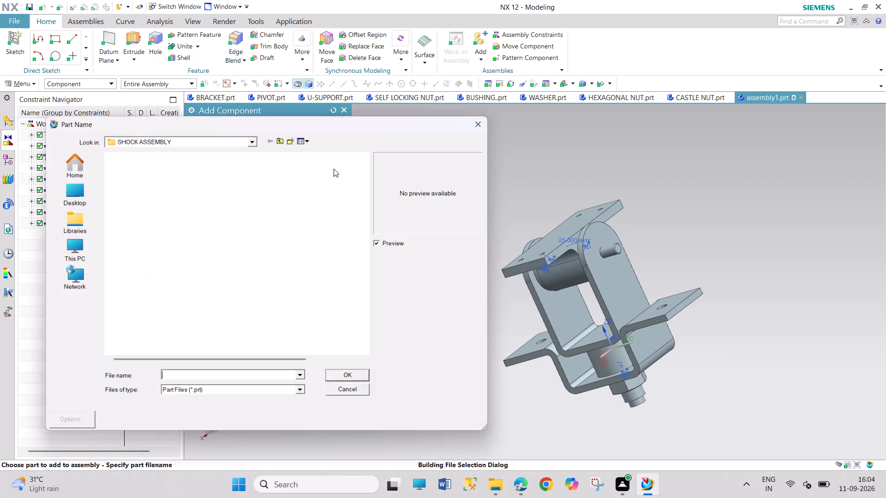
click(237, 224)
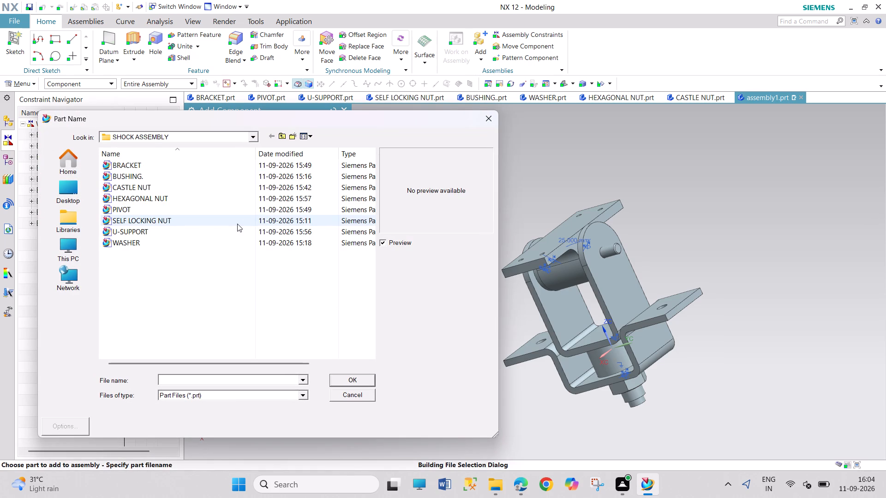
click(216, 234)
click(208, 245)
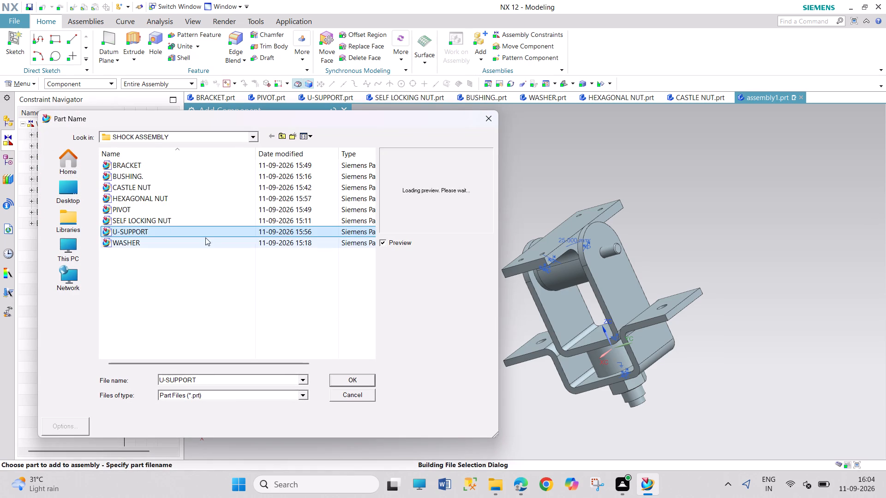
click(199, 216)
click(198, 210)
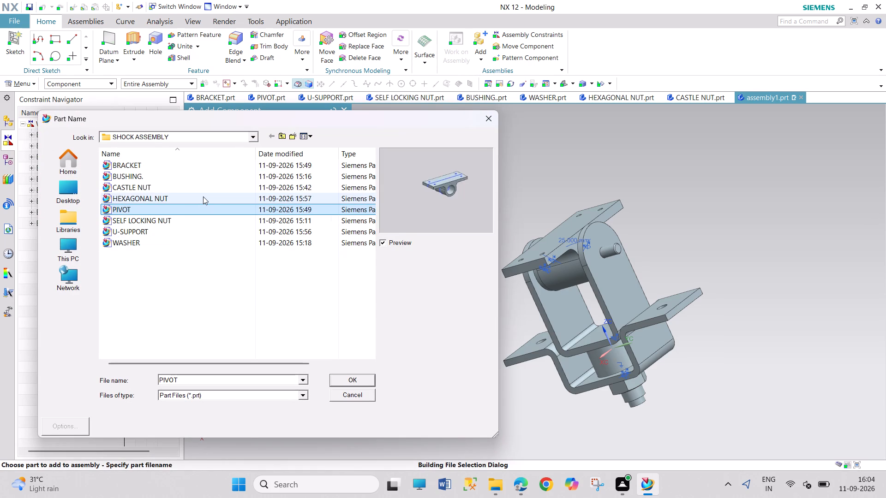
click(203, 196)
click(207, 186)
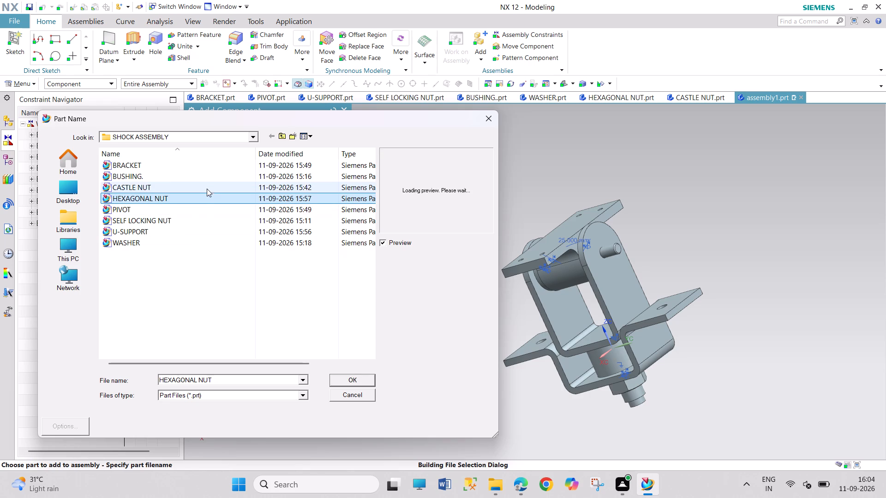
click(350, 375)
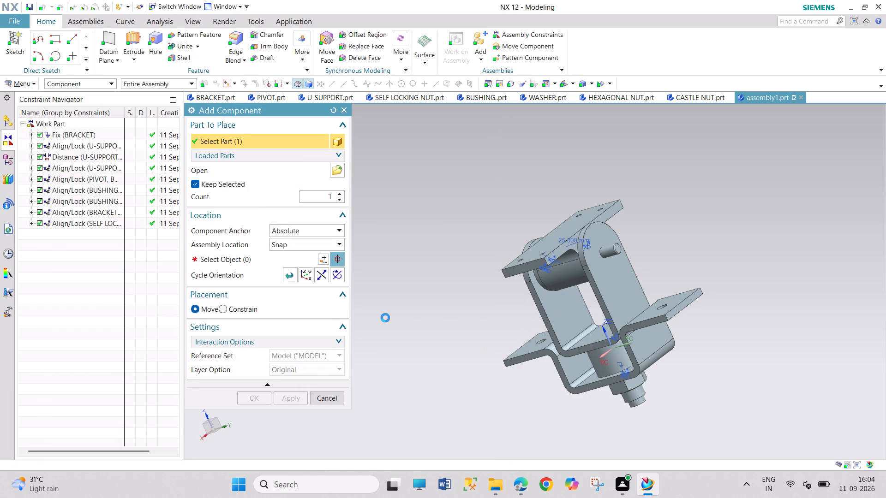
click(262, 263)
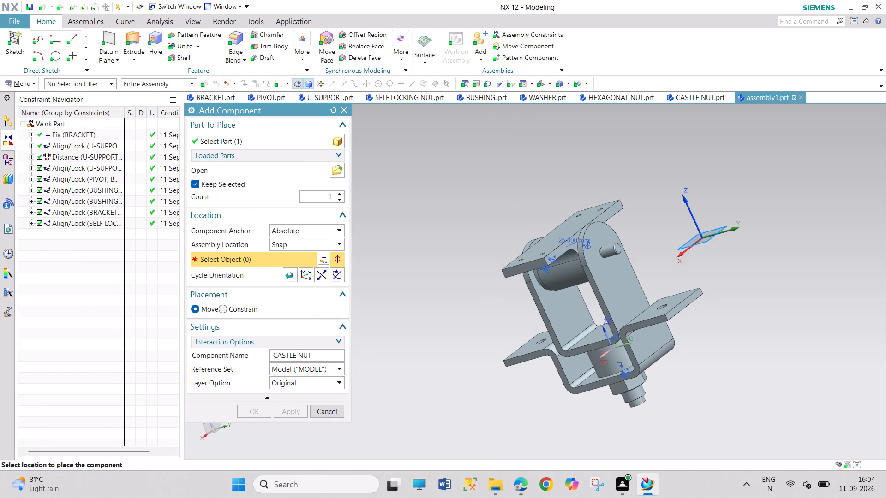
click(706, 235)
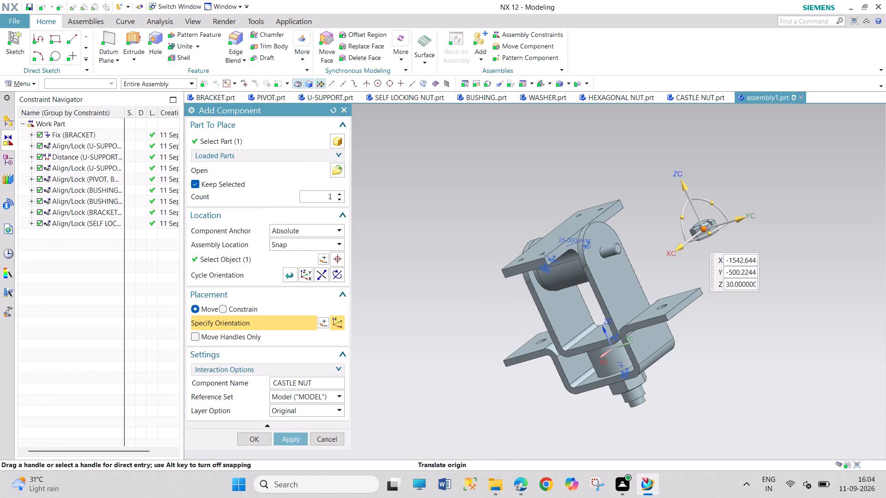
click(298, 438)
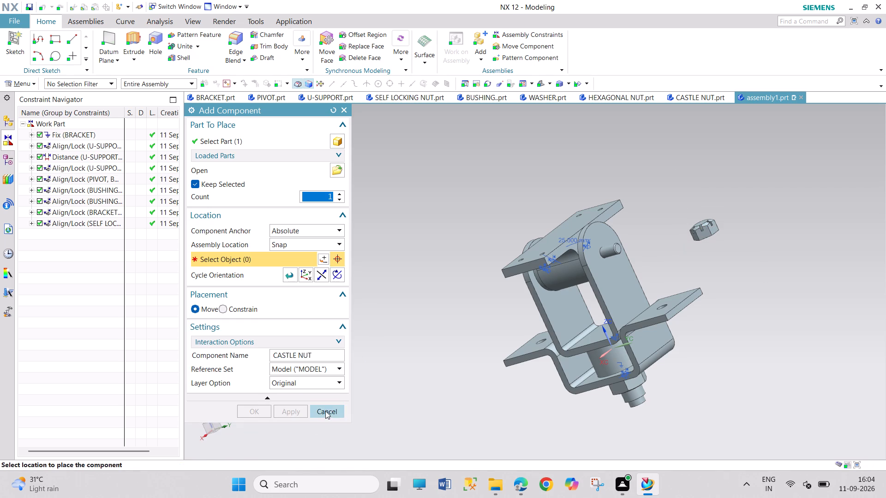
click(325, 411)
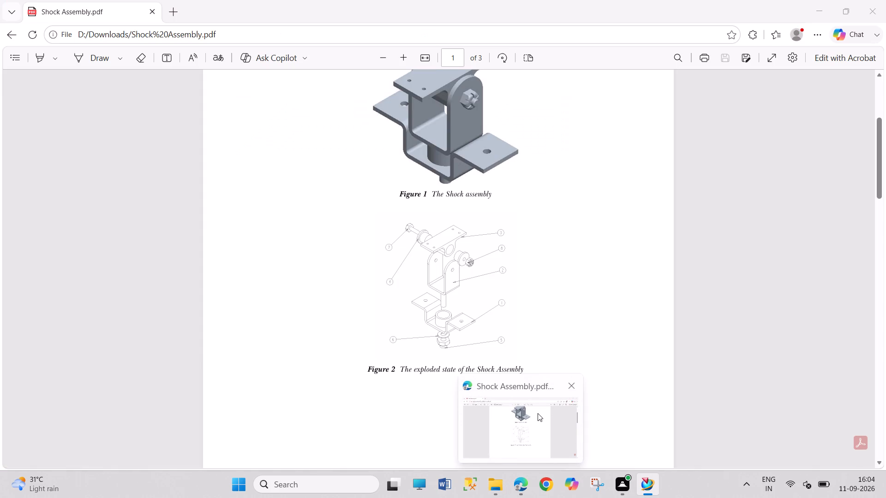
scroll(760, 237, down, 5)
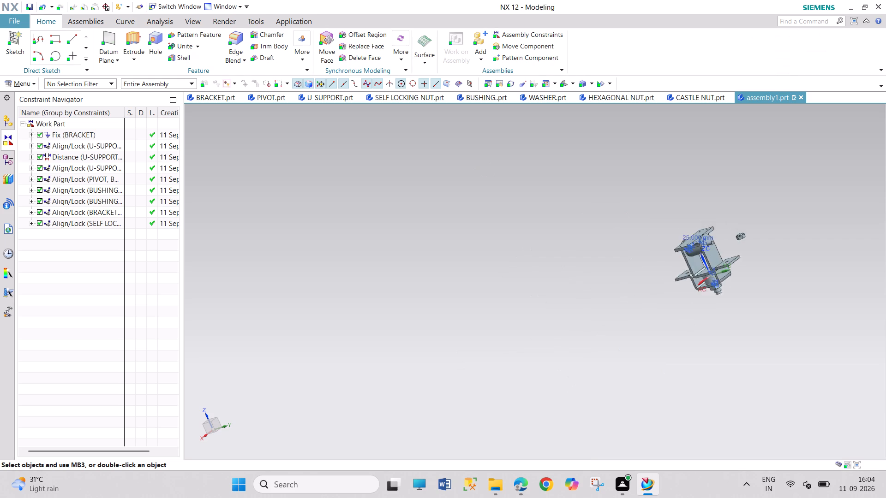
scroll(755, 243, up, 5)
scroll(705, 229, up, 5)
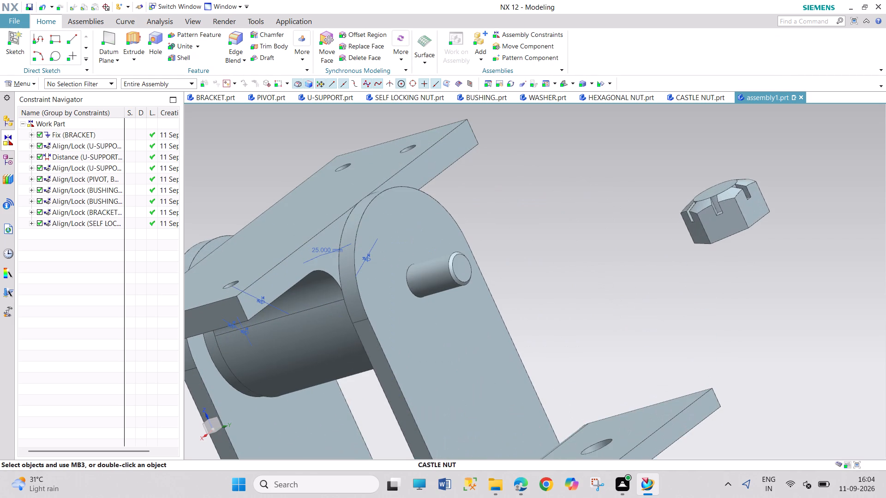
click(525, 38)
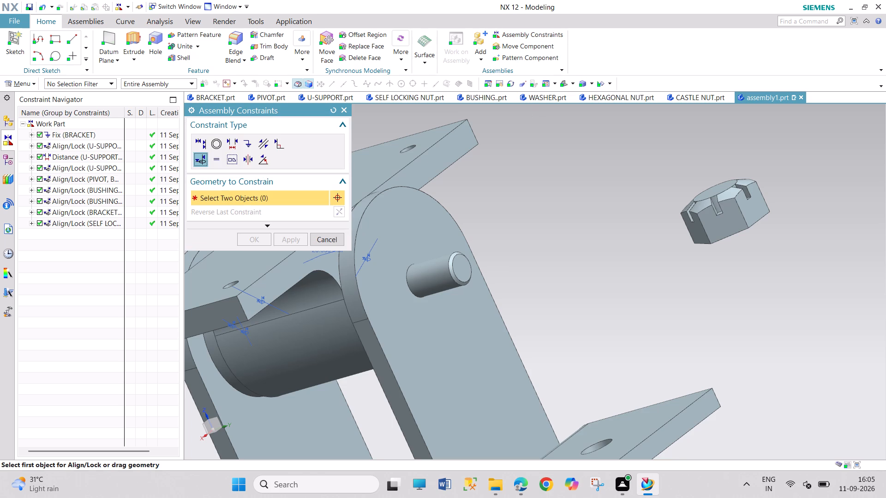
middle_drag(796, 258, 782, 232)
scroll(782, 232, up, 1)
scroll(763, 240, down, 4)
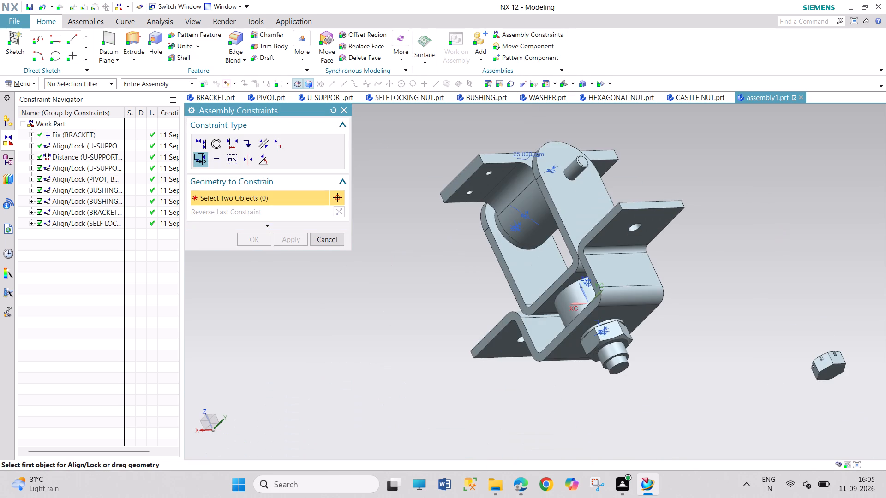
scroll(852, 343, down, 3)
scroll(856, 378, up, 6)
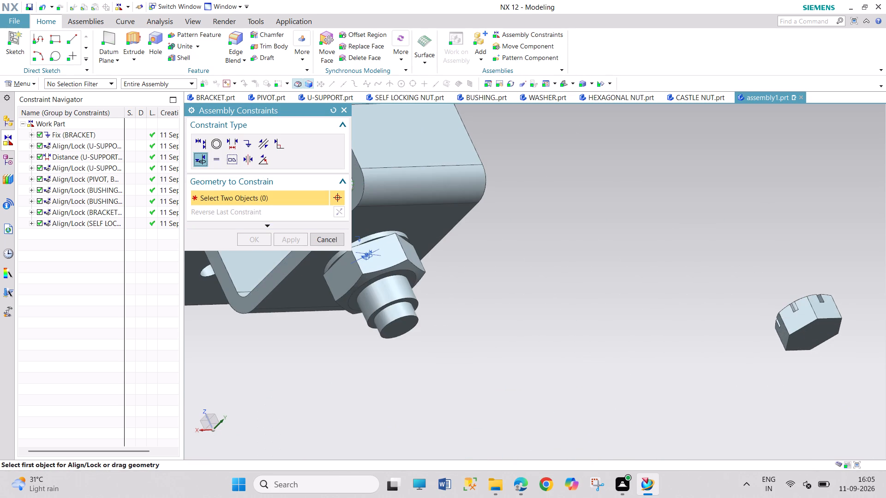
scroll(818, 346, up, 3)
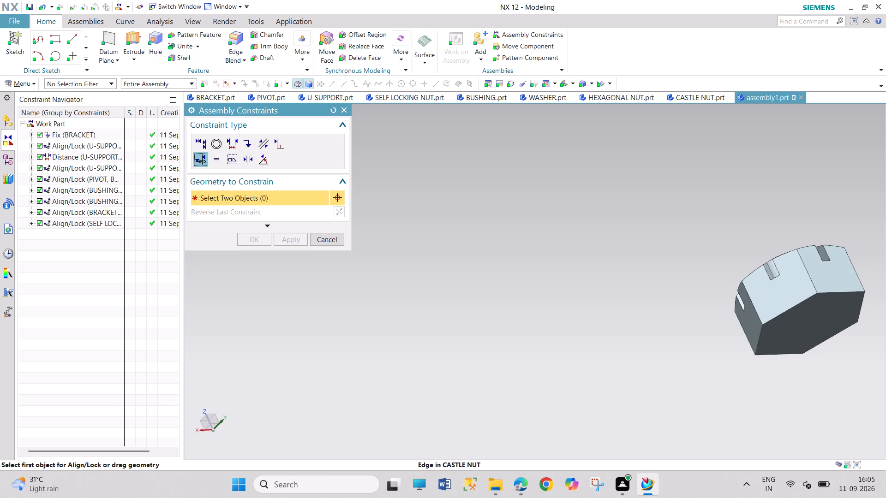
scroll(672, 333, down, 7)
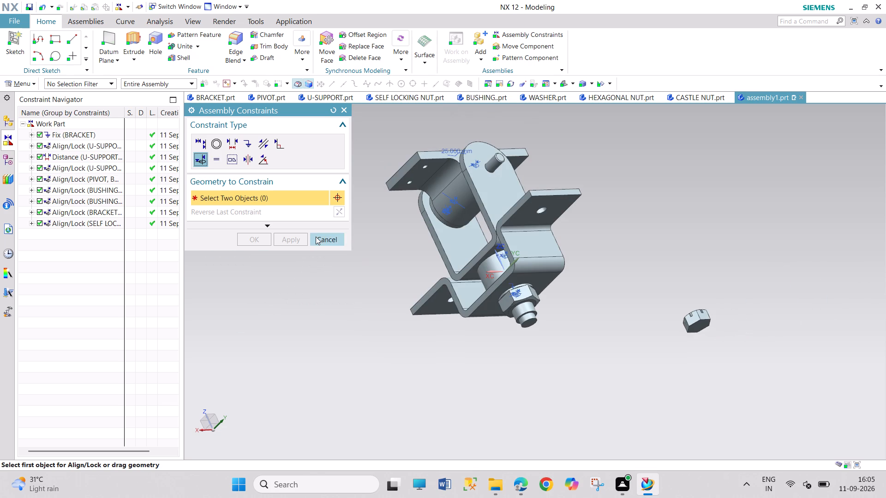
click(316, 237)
Open the CASTLE NUT part and check its hole and slot dimensions in Figure 10 of the Shock Assembly PDF in Edge.
click(679, 102)
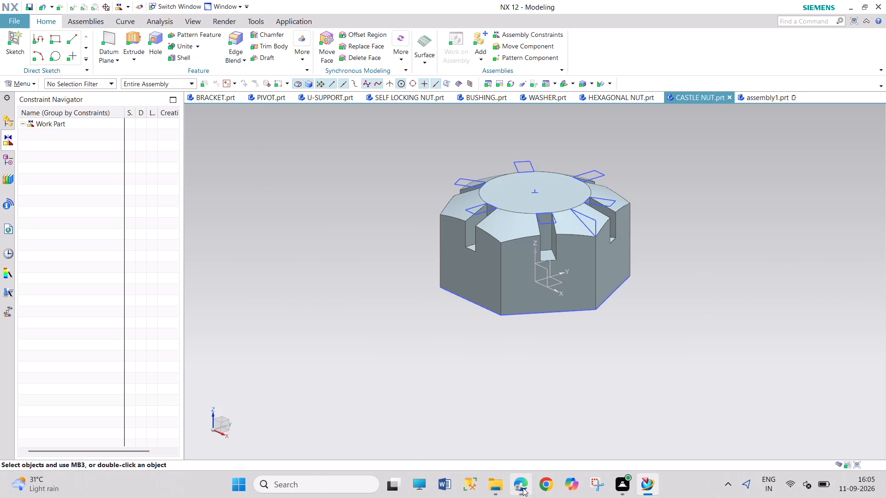
click(522, 437)
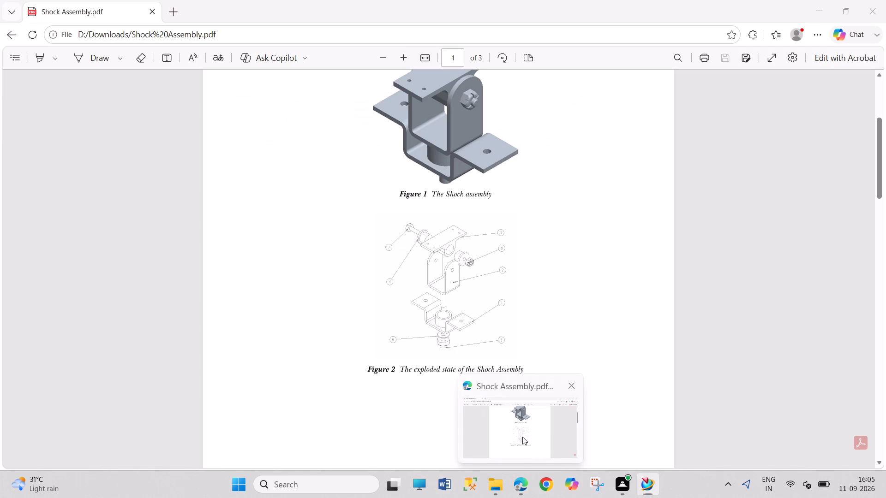
scroll(526, 340, down, 17)
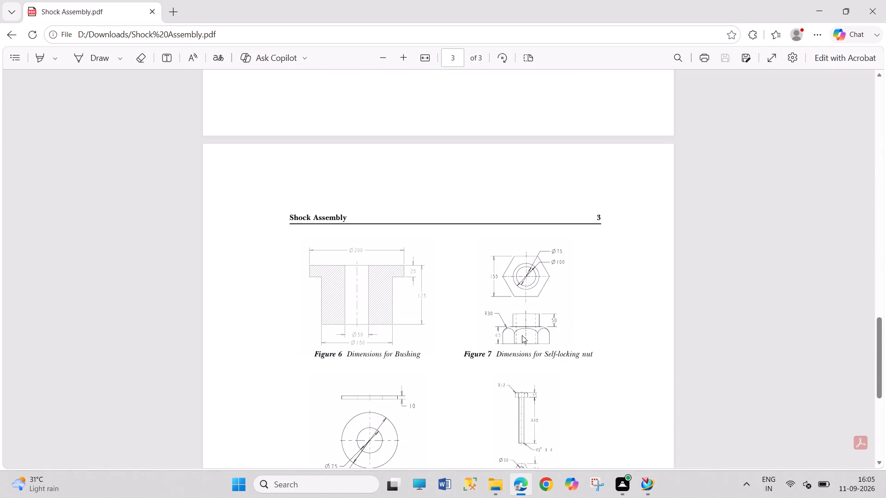
scroll(522, 335, down, 5)
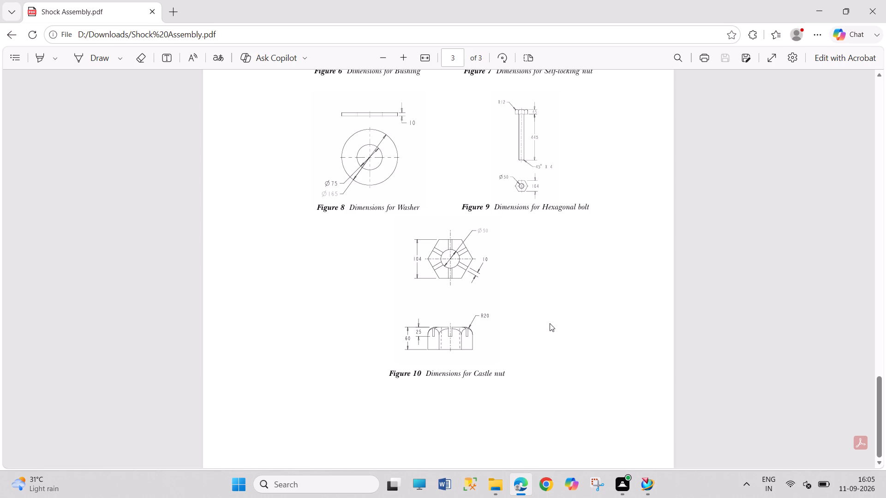
Back in NX, sketch a 50 mm diameter circle on the castle nut's flat circular top face, centred on the nut's axis.
click(645, 480)
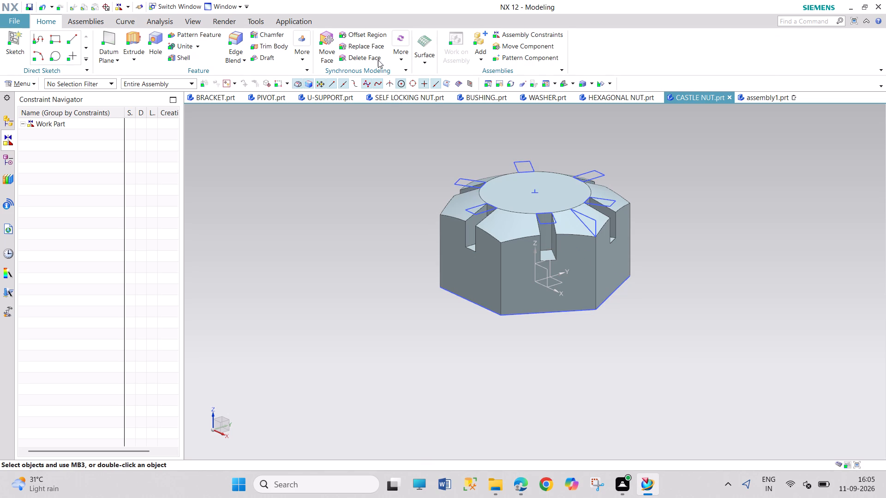
click(34, 86)
click(56, 132)
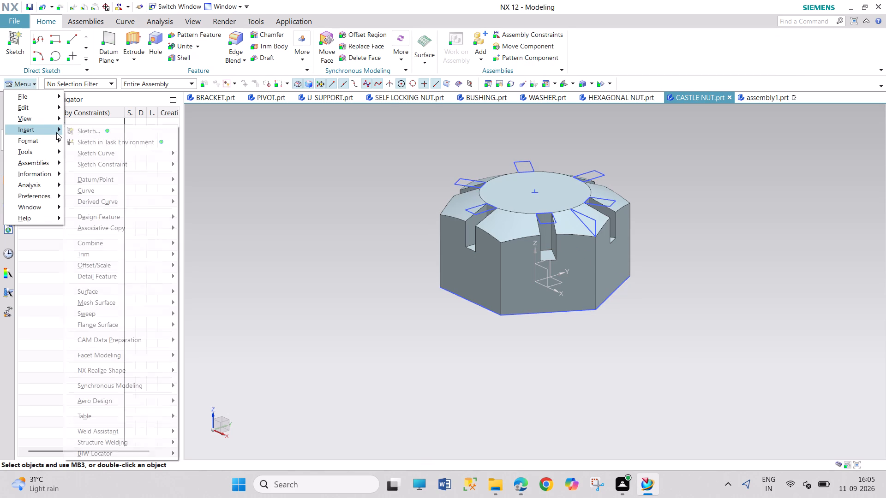
click(108, 145)
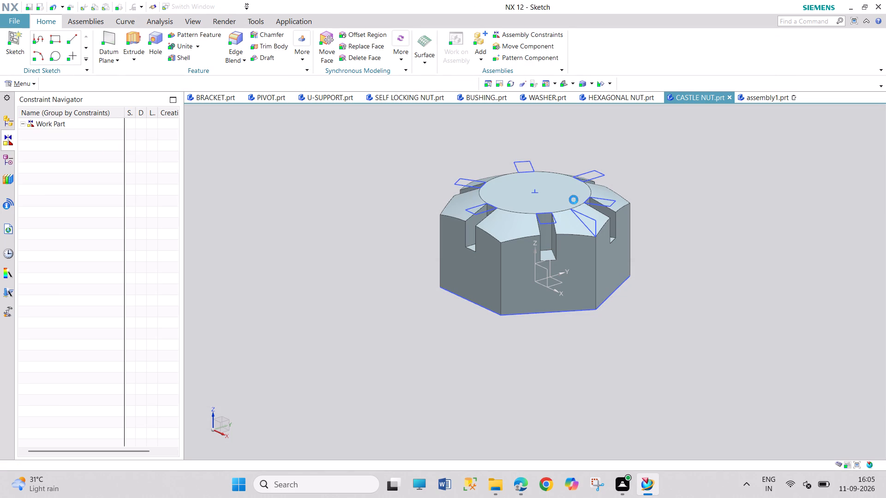
click(574, 200)
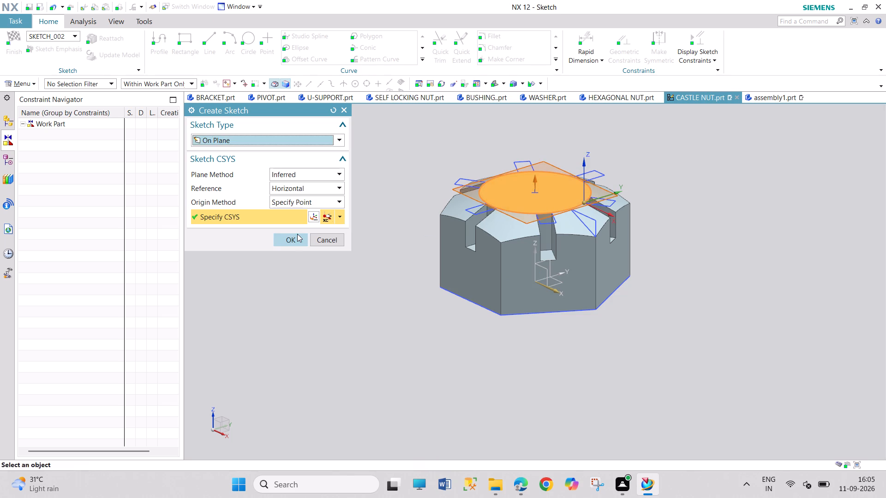
click(296, 238)
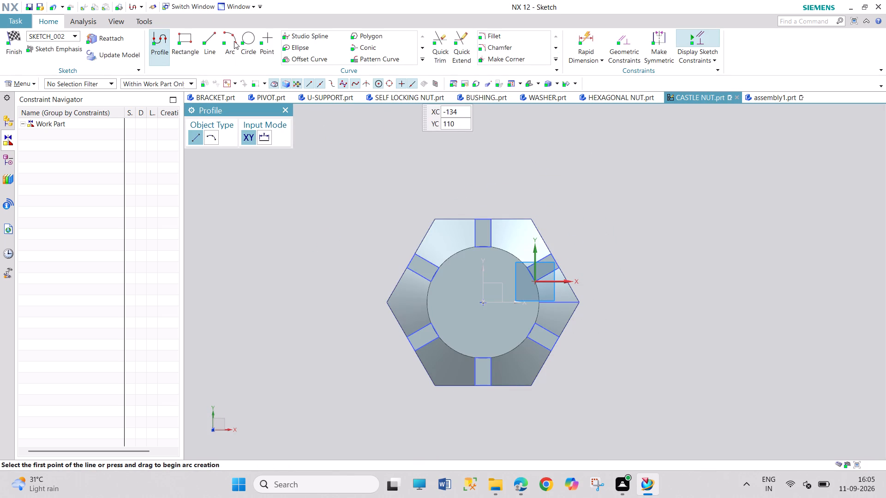
click(260, 41)
click(252, 43)
click(251, 43)
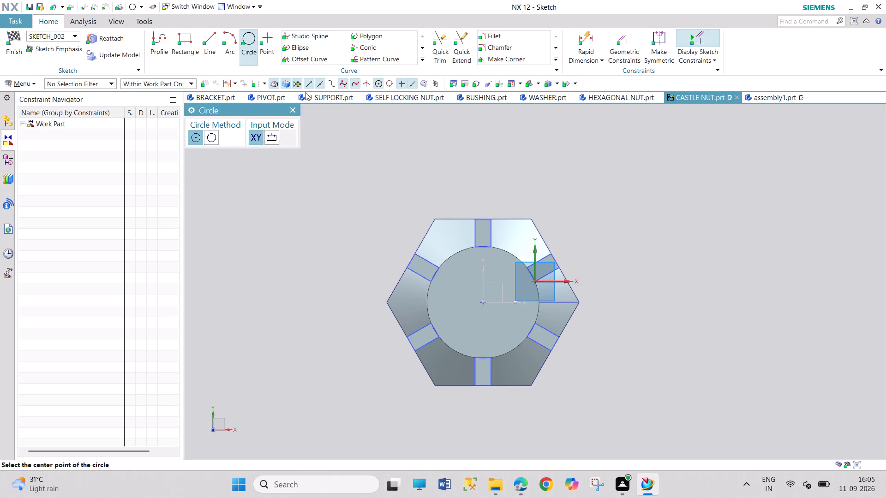
click(484, 300)
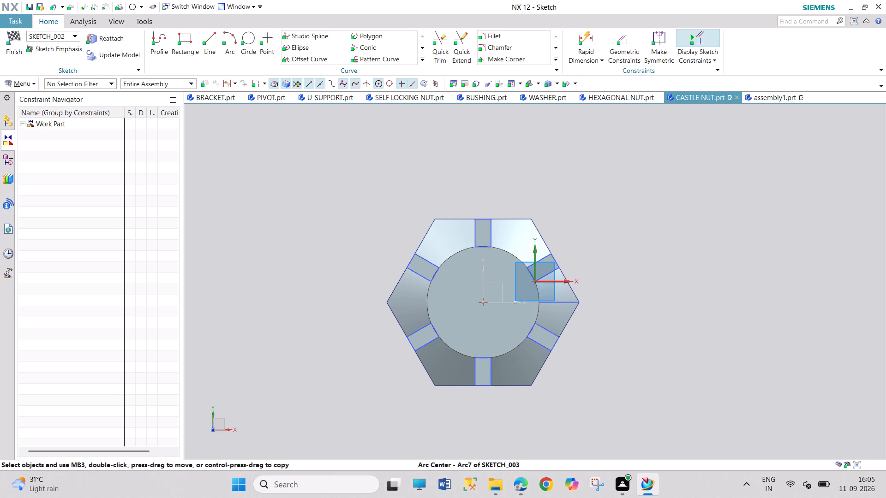
click(241, 46)
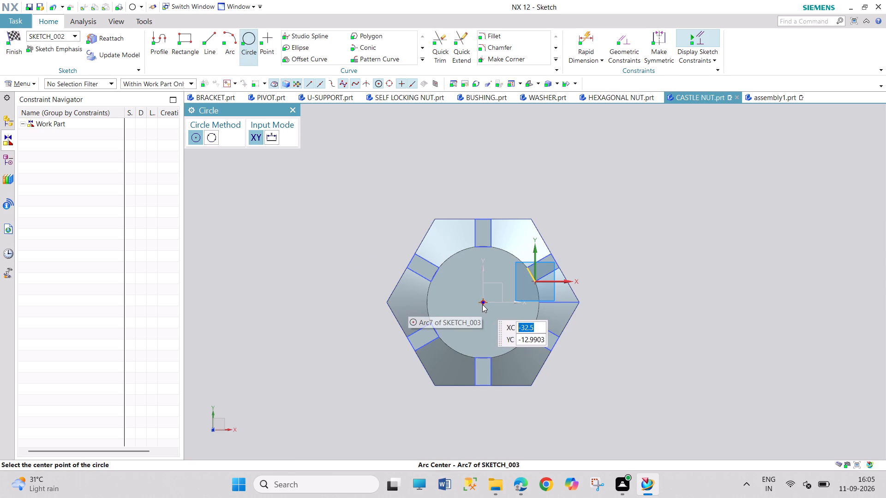
click(482, 302)
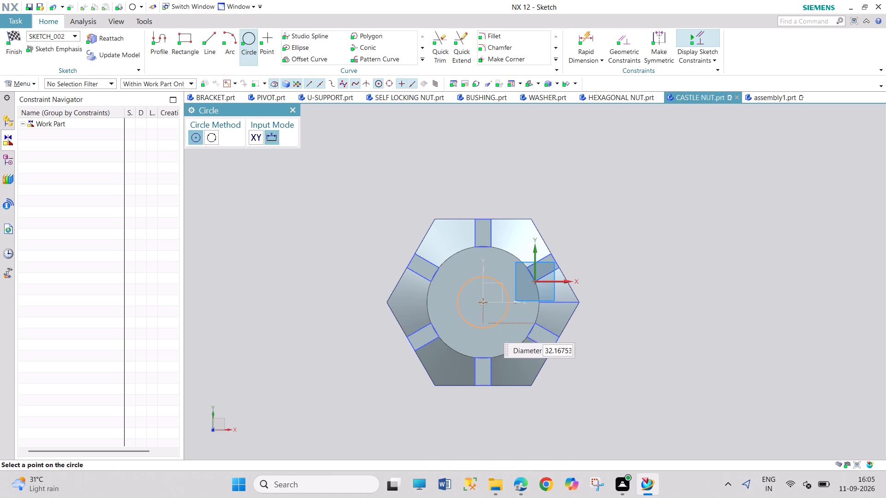
text(50)
key(Return)
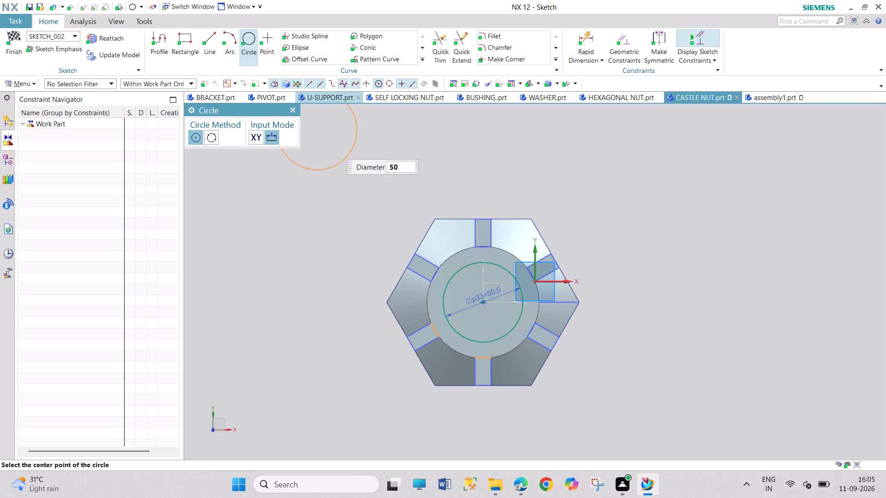
click(292, 109)
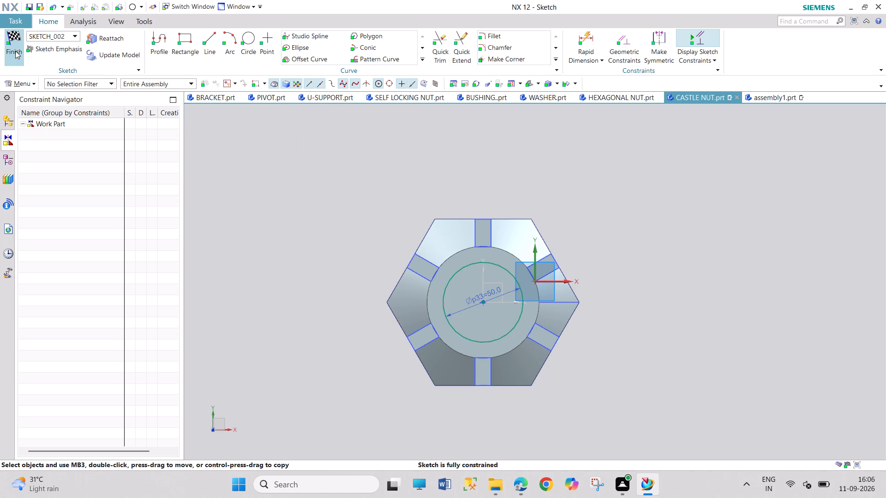
click(15, 51)
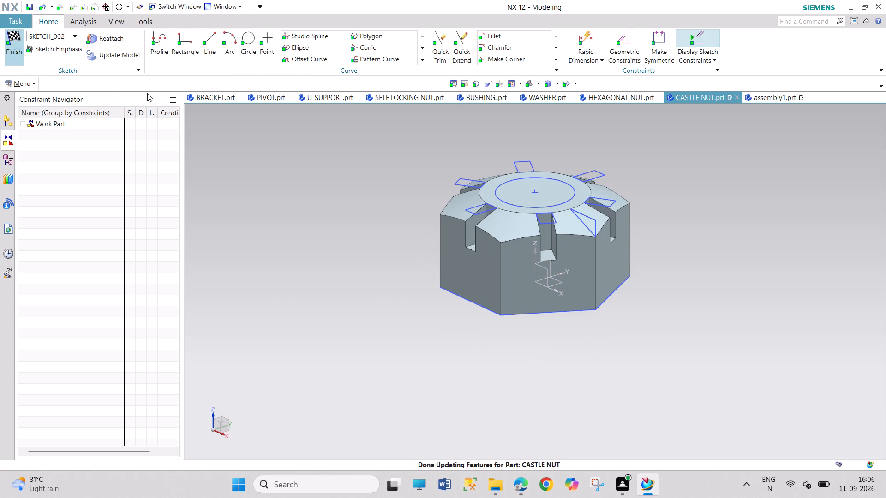
Extrude the 50 mm circle 80 mm in the reversed direction, down through the castle nut, to cut its central hole.
click(125, 41)
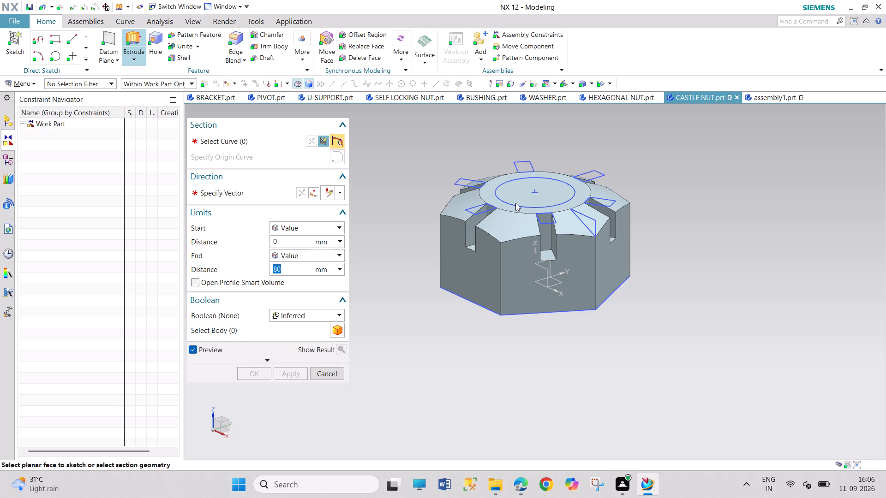
click(516, 206)
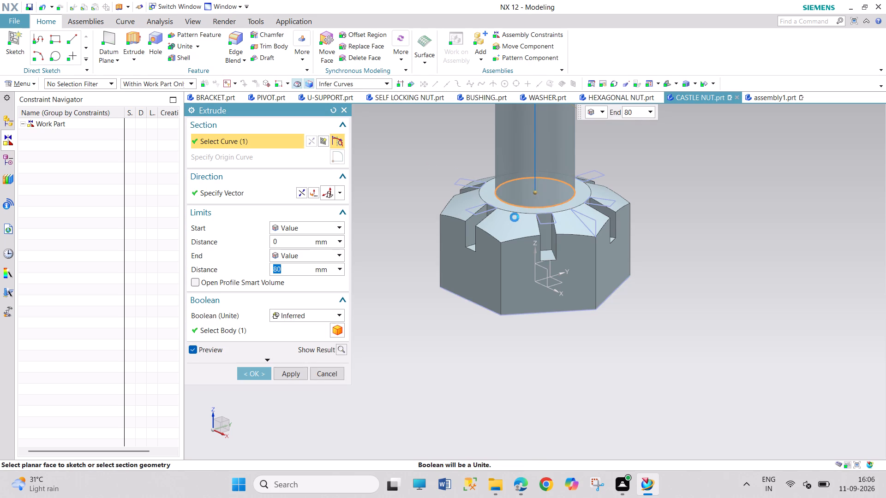
click(305, 193)
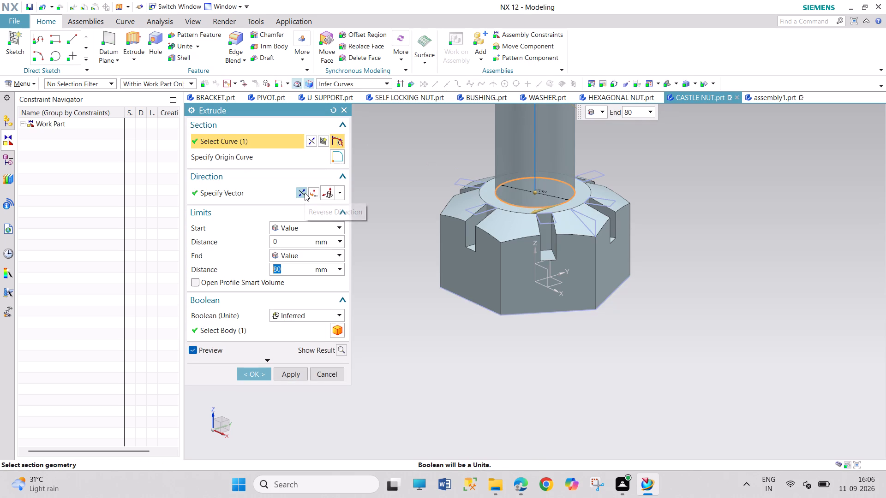
click(262, 374)
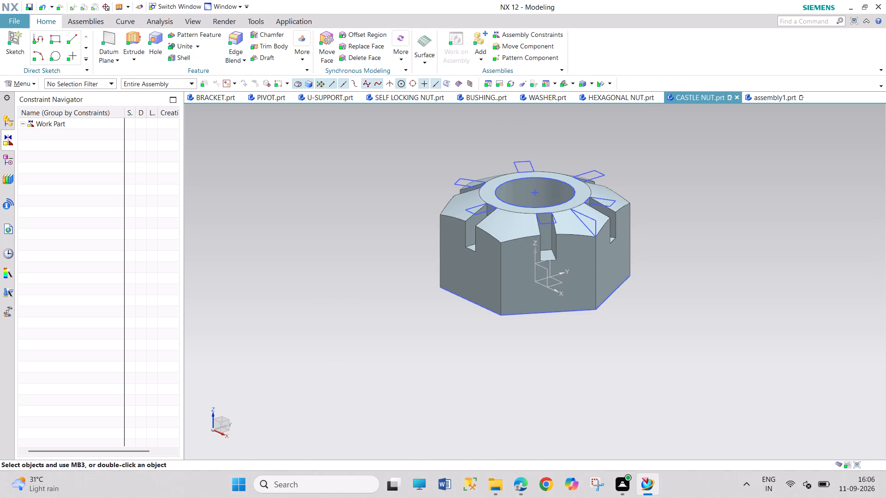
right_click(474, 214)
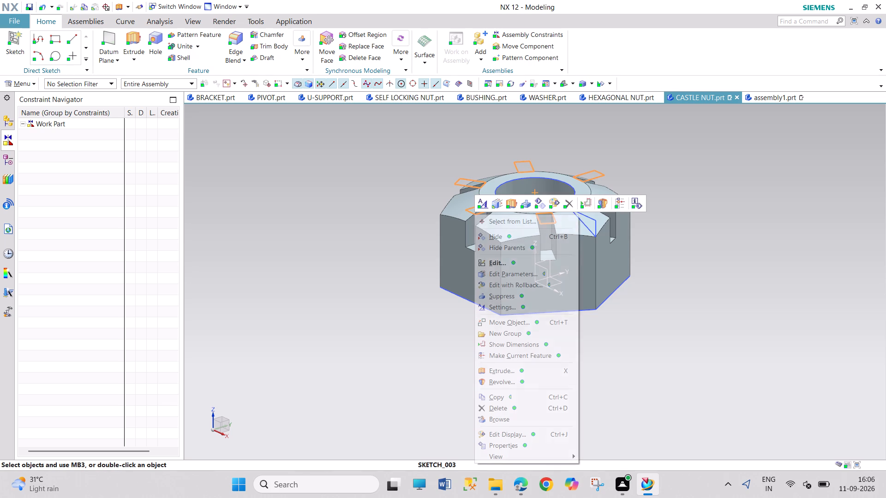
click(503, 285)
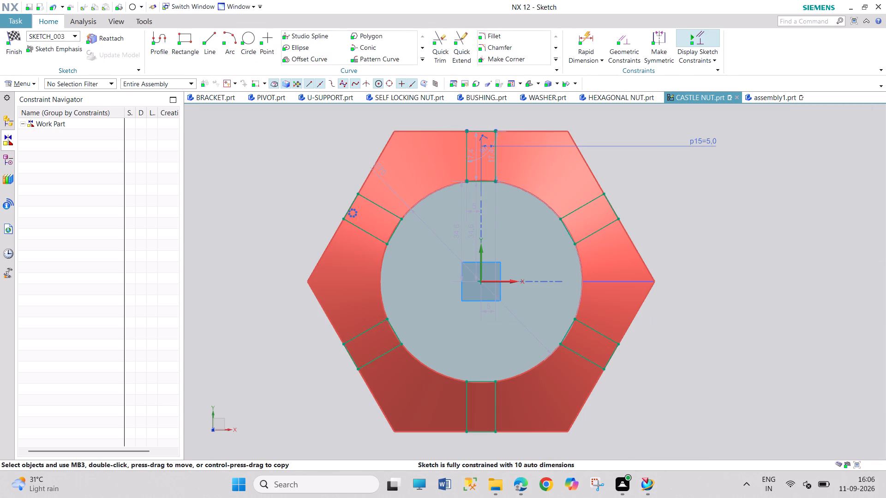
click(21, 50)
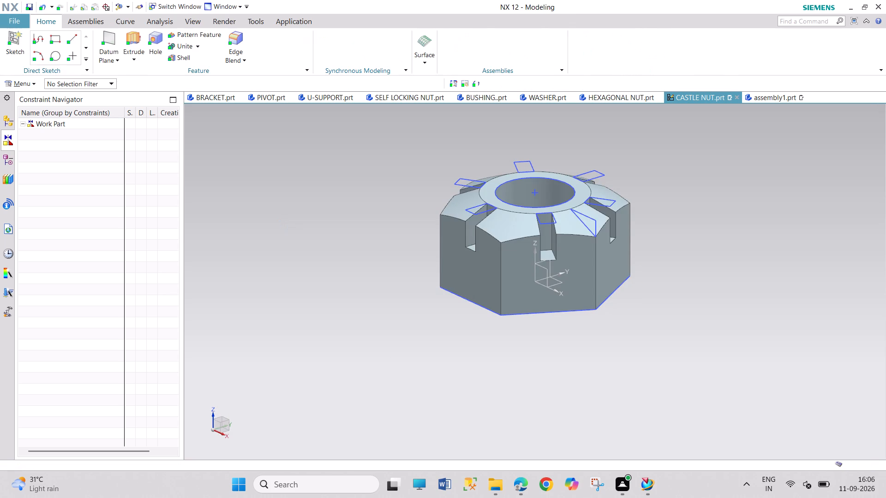
Delete the Extrude (6) feature that cuts the radial slots around the castle nut's top.
click(2, 160)
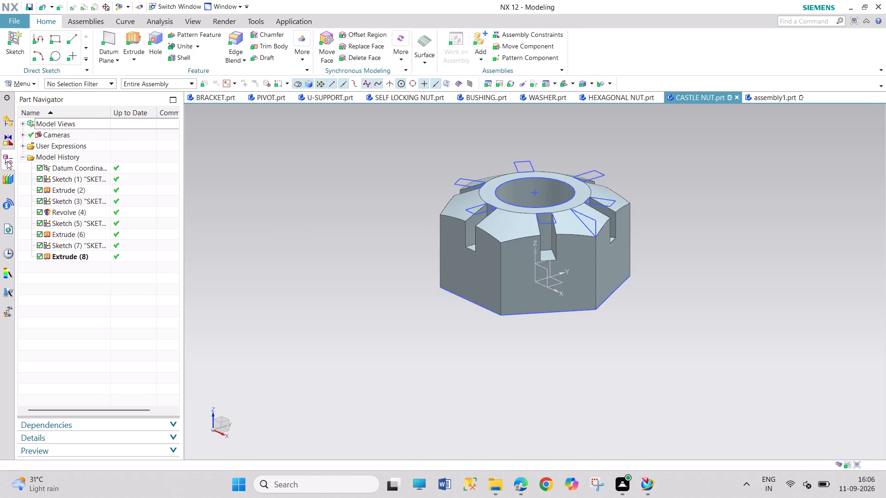
right_click(81, 259)
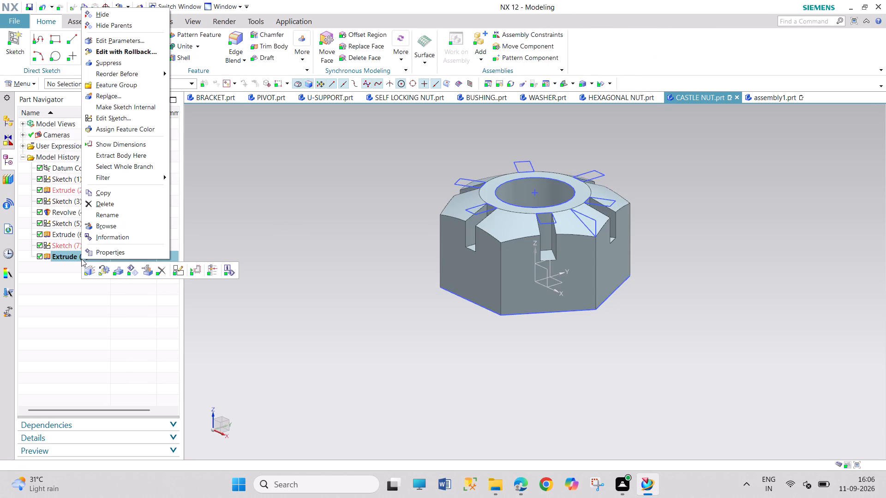
click(347, 274)
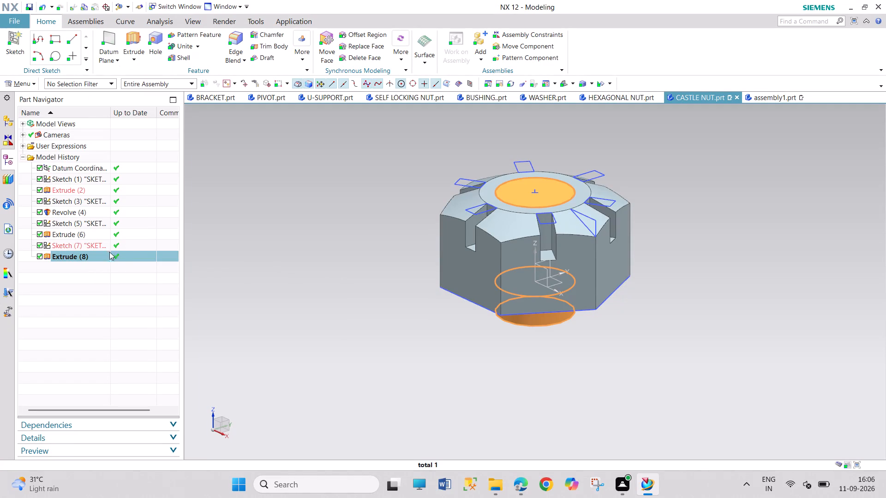
right_click(82, 231)
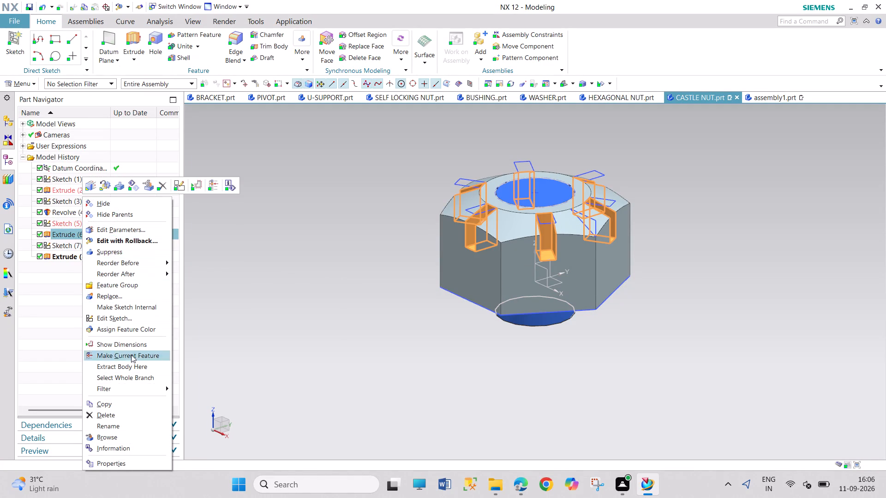
click(135, 415)
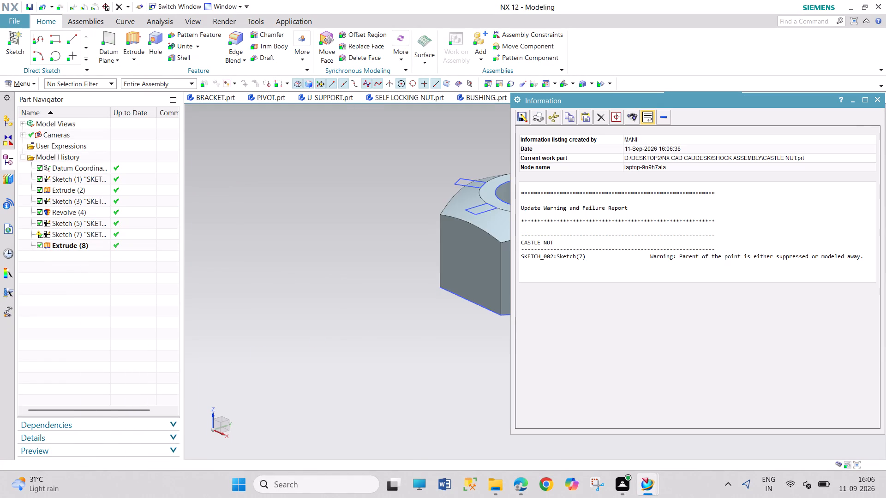
Delete Sketch (5), which holds the six radial slot rectangles around the castle nut's top.
click(872, 99)
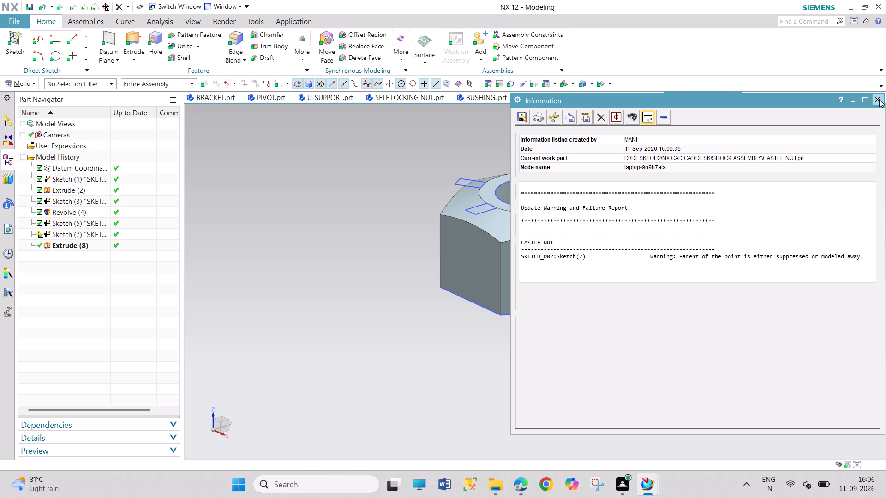
click(879, 99)
drag(281, 238, 326, 343)
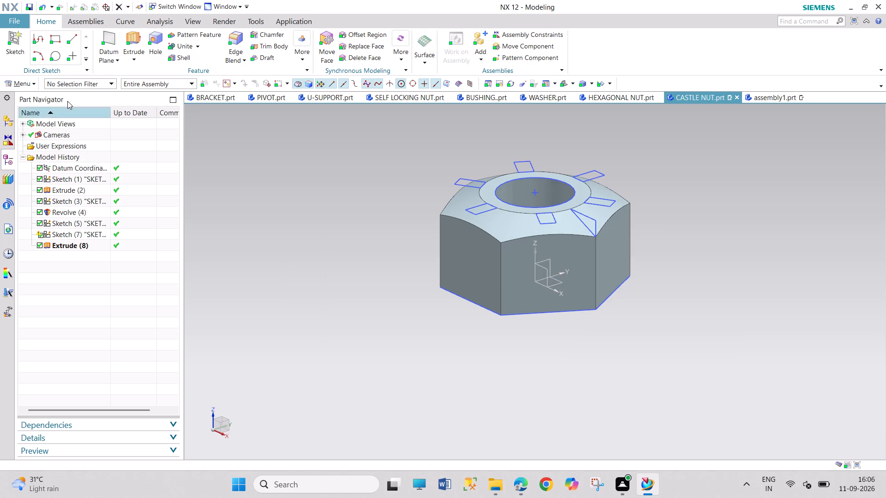
click(135, 38)
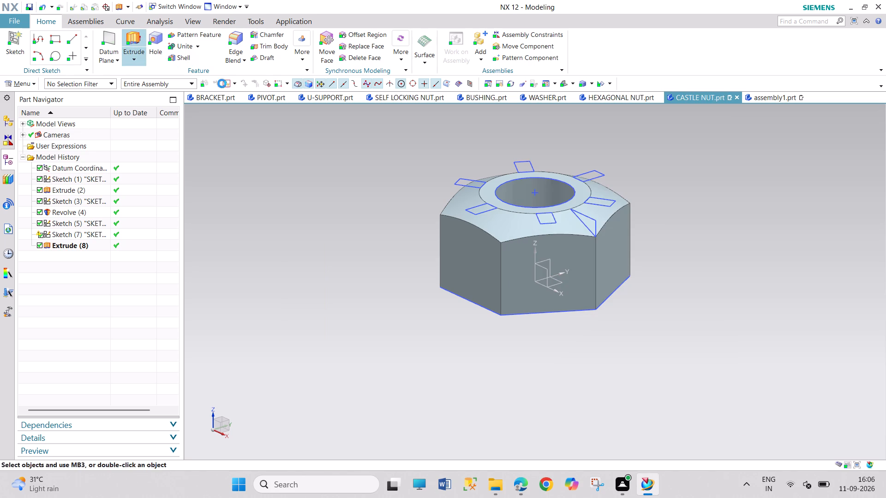
click(324, 374)
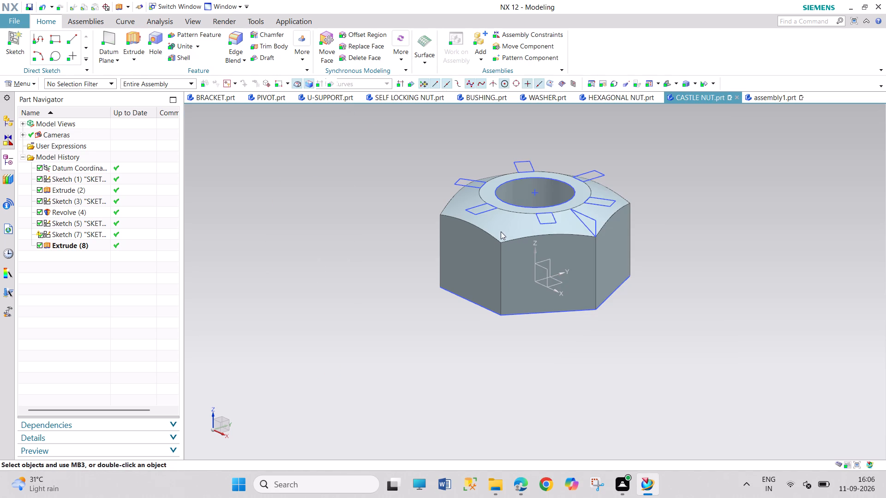
right_click(477, 213)
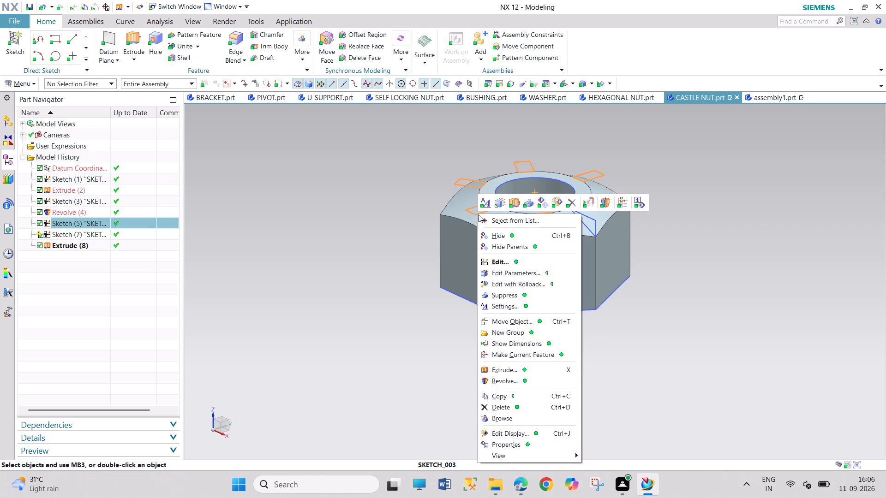
click(505, 407)
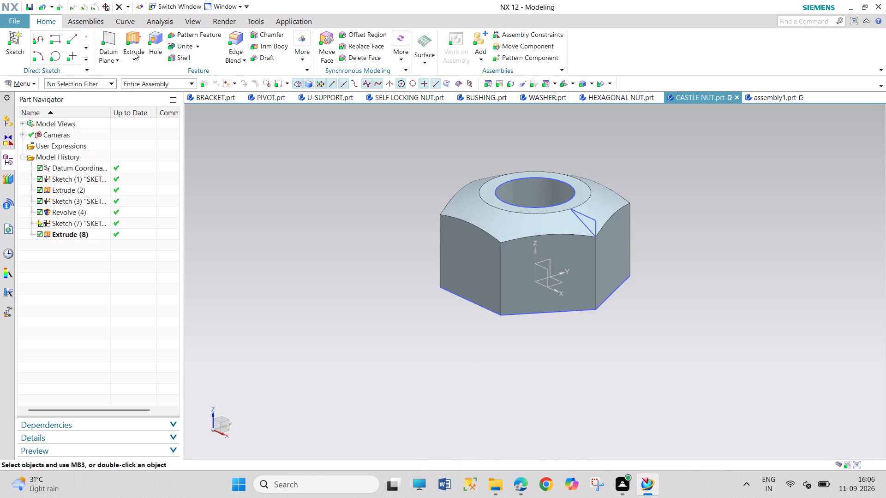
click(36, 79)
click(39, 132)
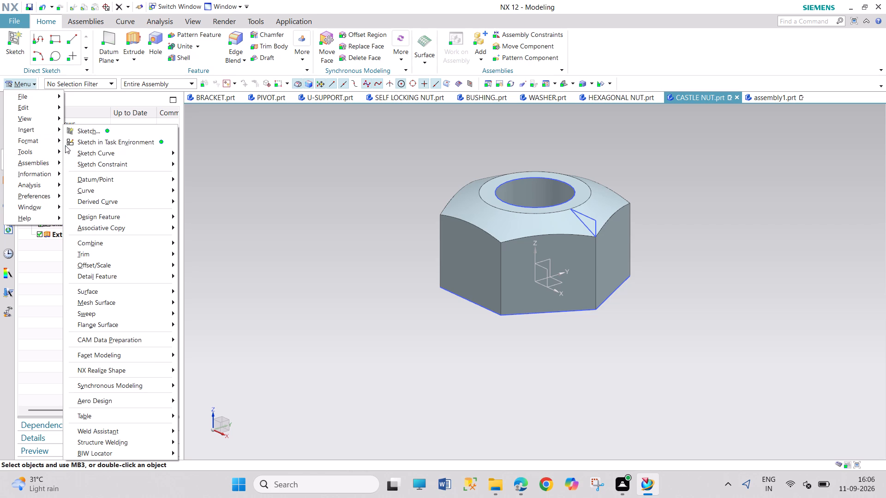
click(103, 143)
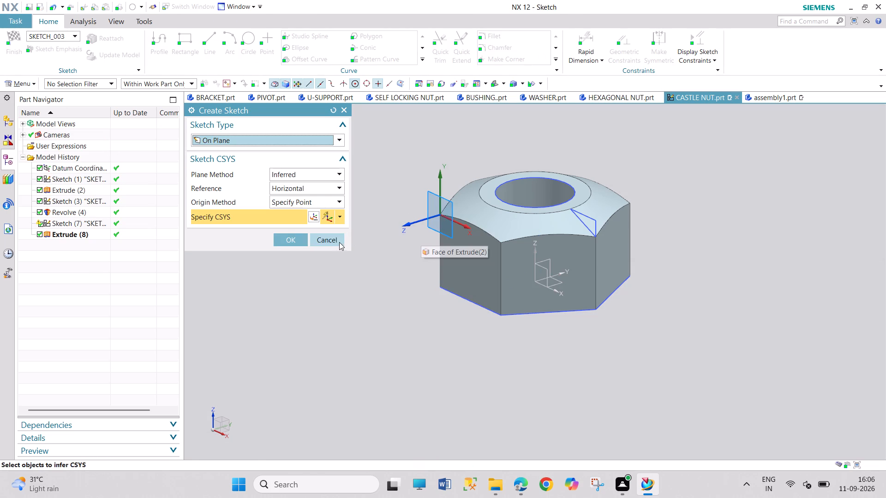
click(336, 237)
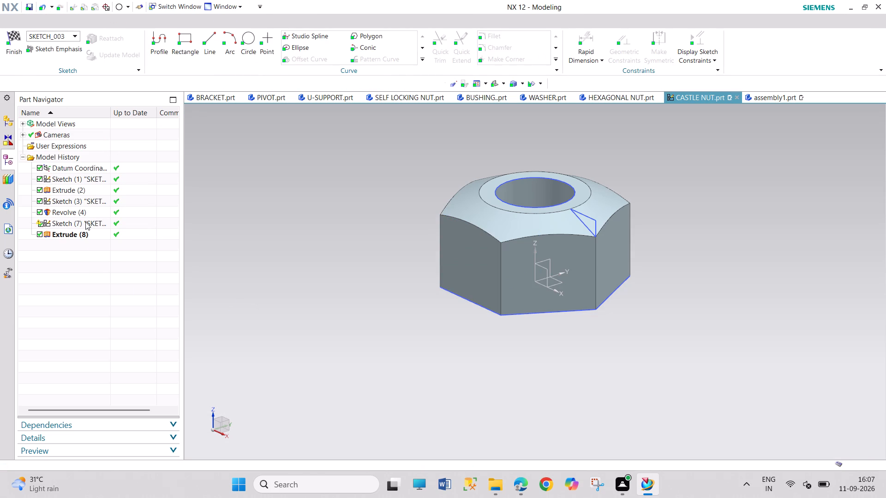
Edit the triangular profile in Sketch (3), setting its inner corner's horizontal distance from the nut's axis to 40 mm.
right_click(594, 219)
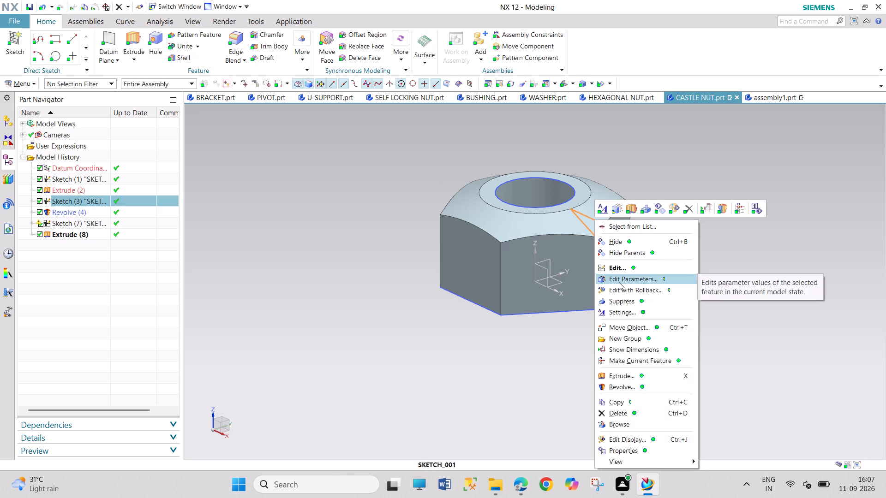
click(623, 291)
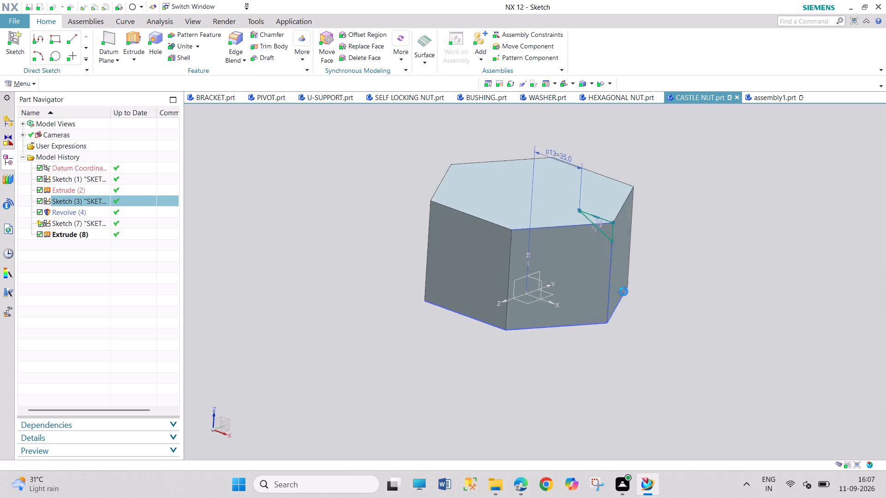
drag(552, 234, 580, 238)
double_click(502, 140)
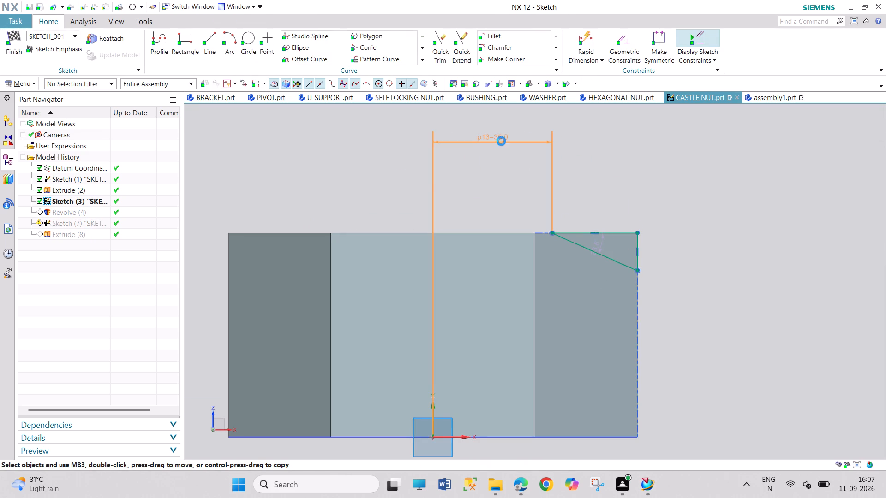
text(40)
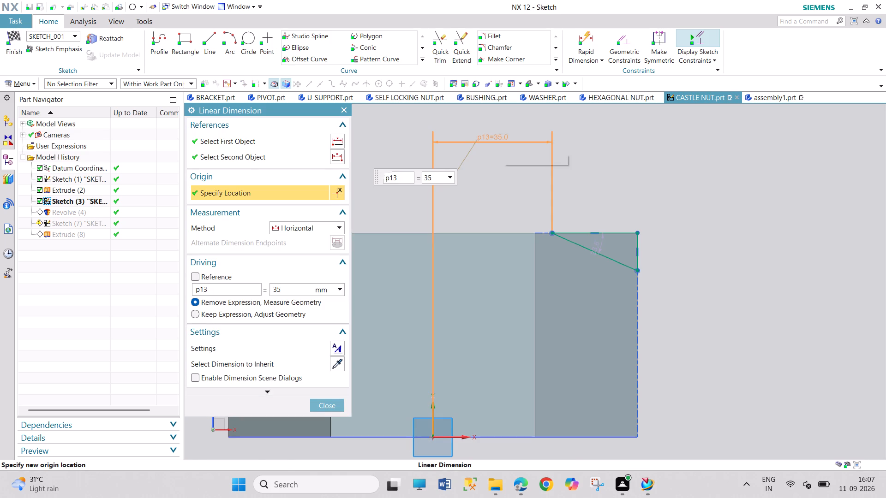
key(Return)
double_click(498, 137)
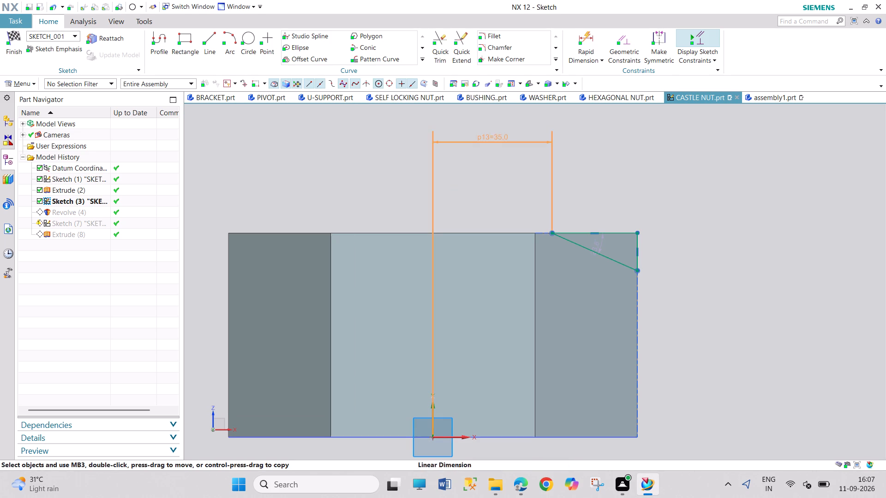
text(40)
key(Return)
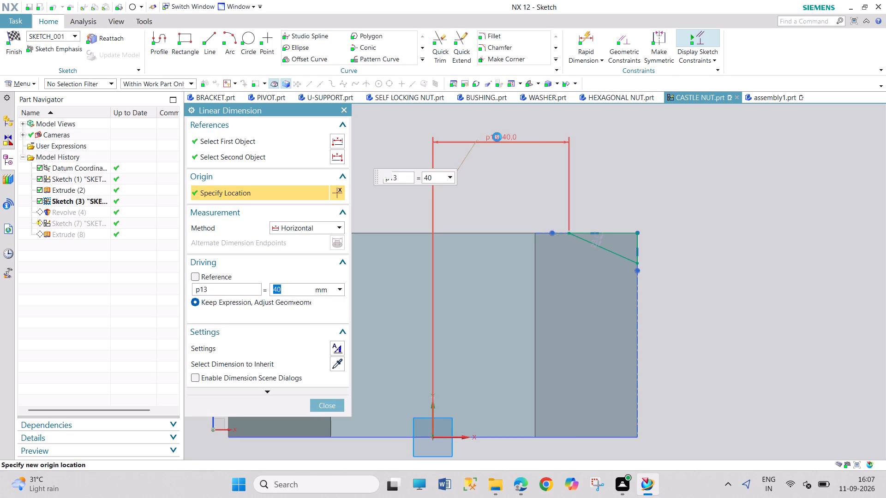
click(335, 409)
click(13, 53)
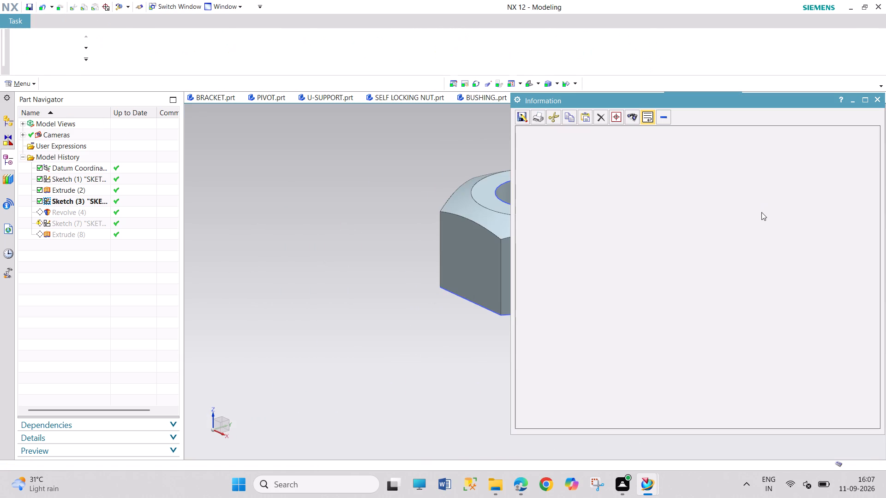
click(881, 97)
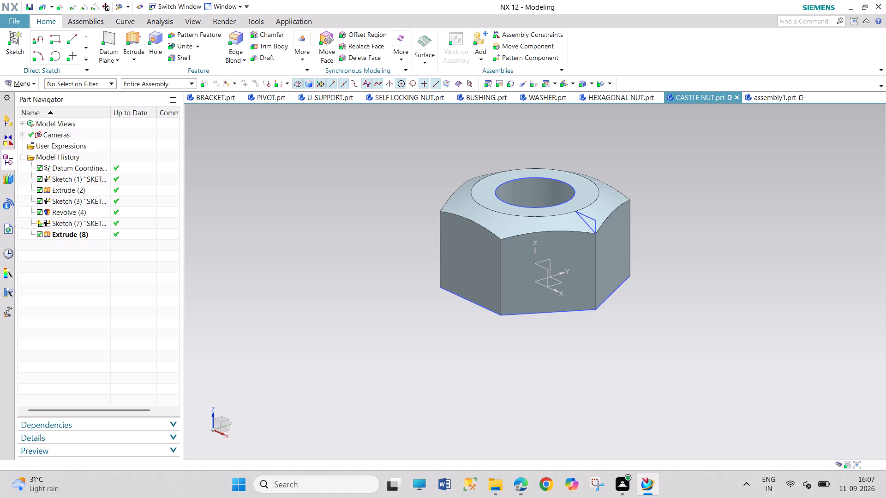
right_click(594, 219)
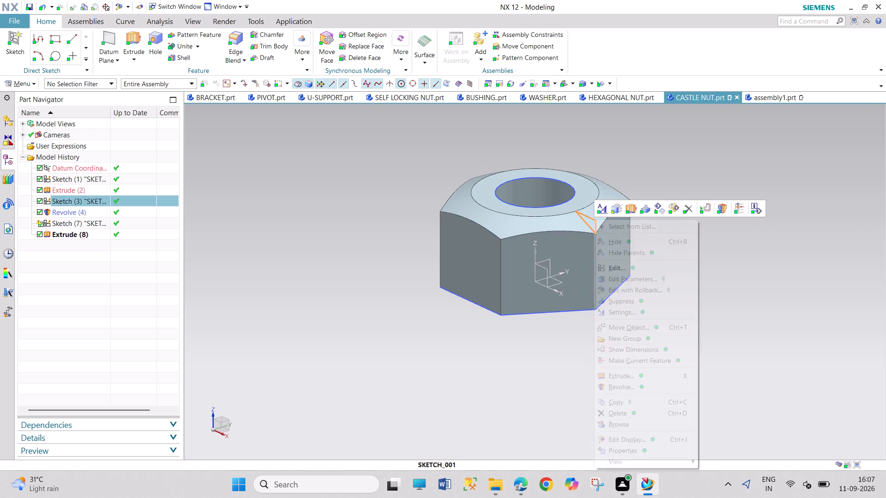
click(266, 198)
On the nut's top annular face, sketch a rectangle about 17 by 47 mm from inside the hole past the hexagon's upper flat.
click(22, 84)
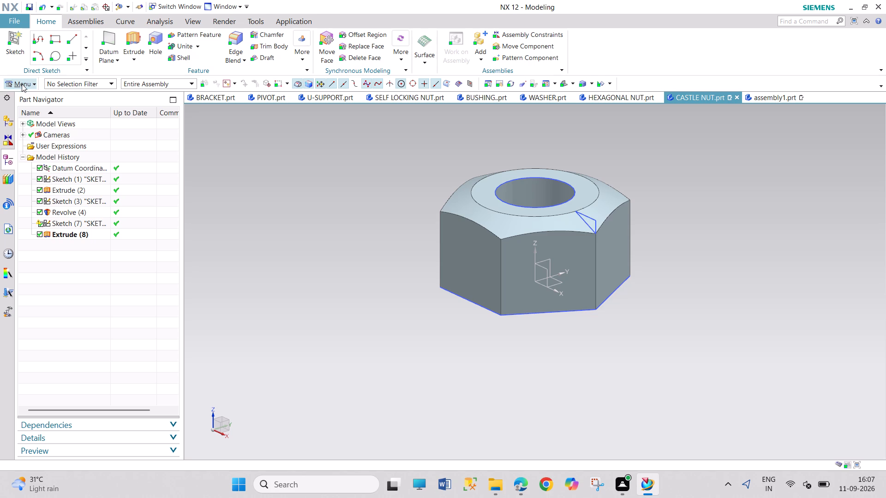
click(38, 128)
click(89, 143)
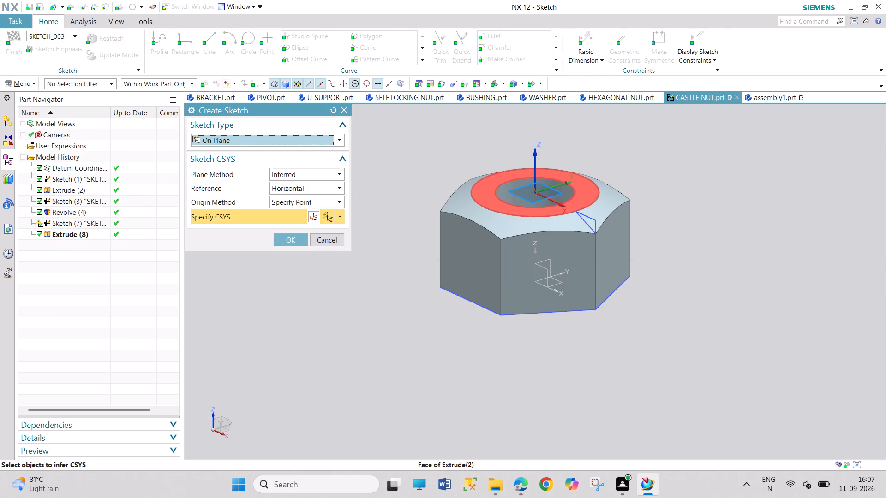
click(584, 204)
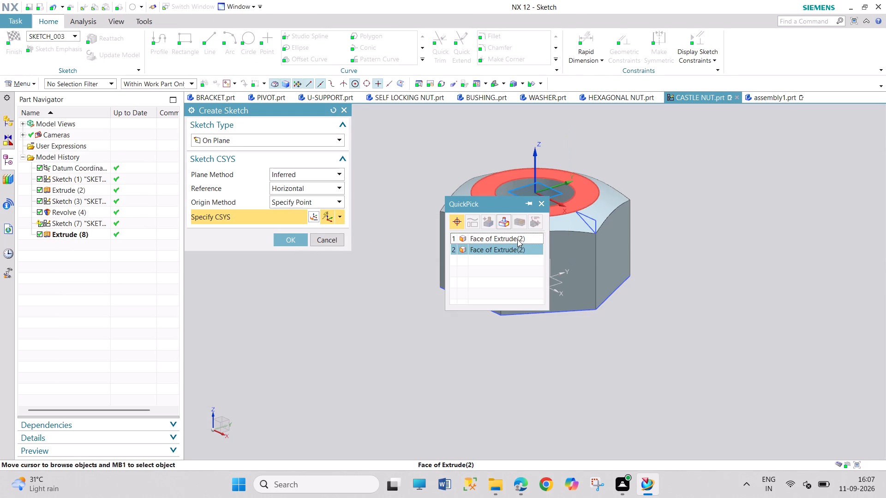
click(517, 239)
click(291, 238)
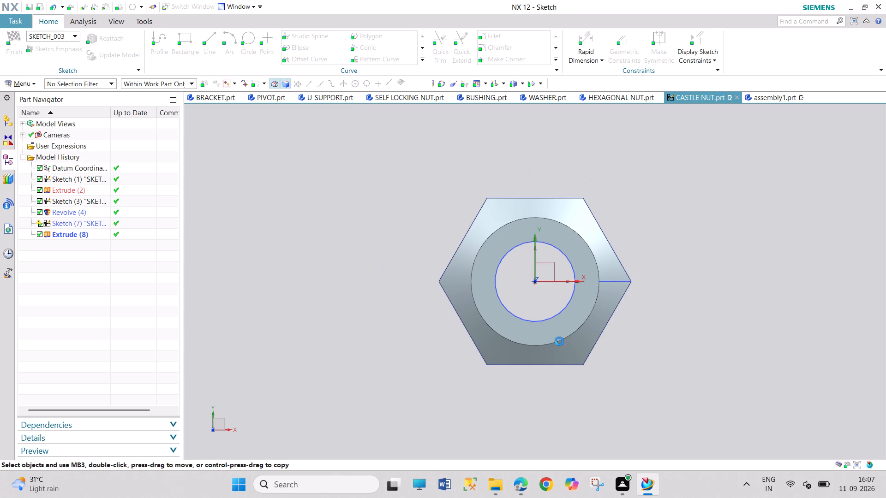
scroll(653, 383, up, 1)
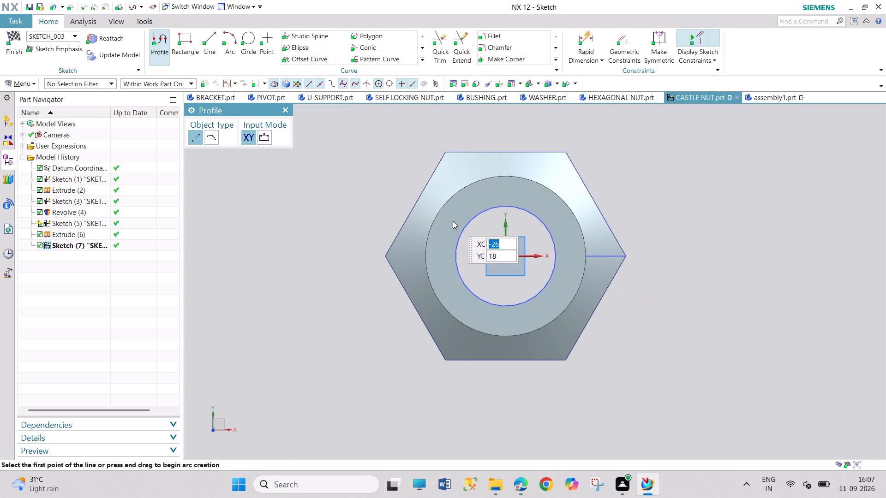
scroll(453, 221, up, 1)
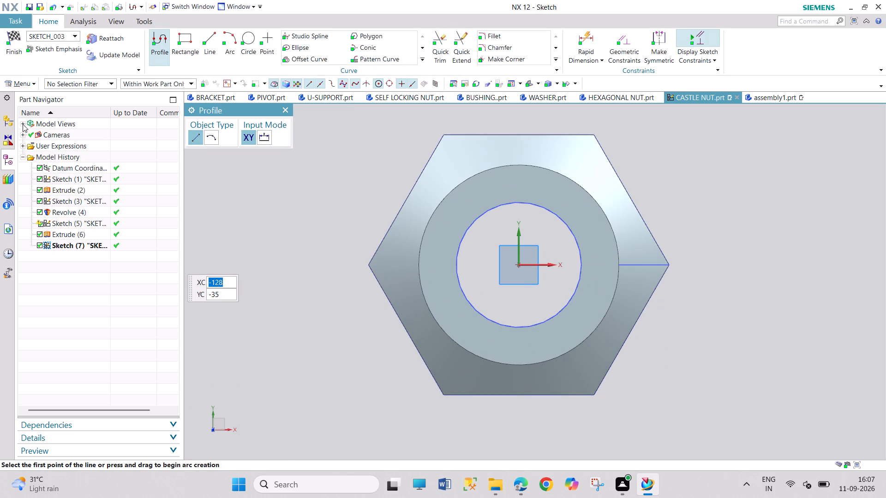
click(192, 46)
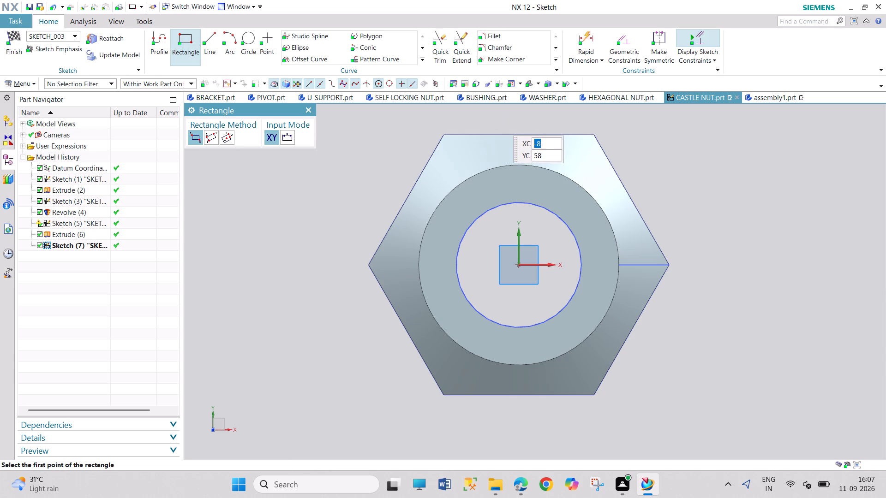
drag(498, 120, 502, 122)
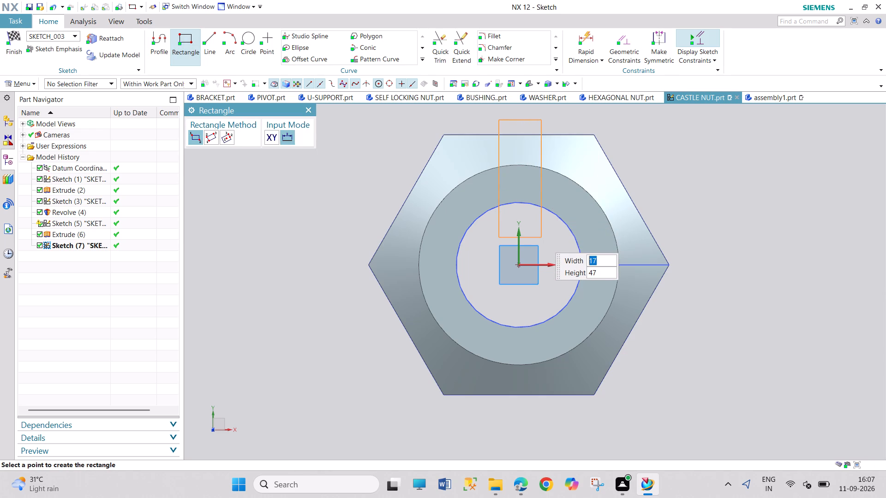
click(540, 237)
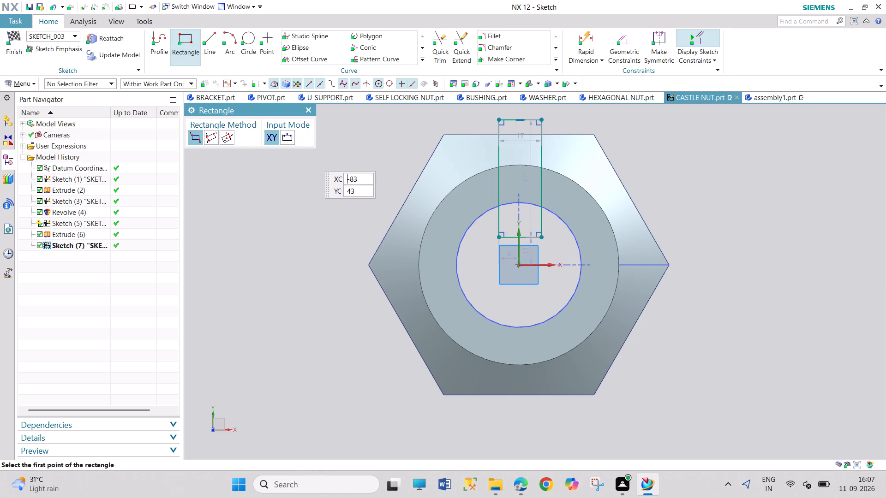
click(311, 106)
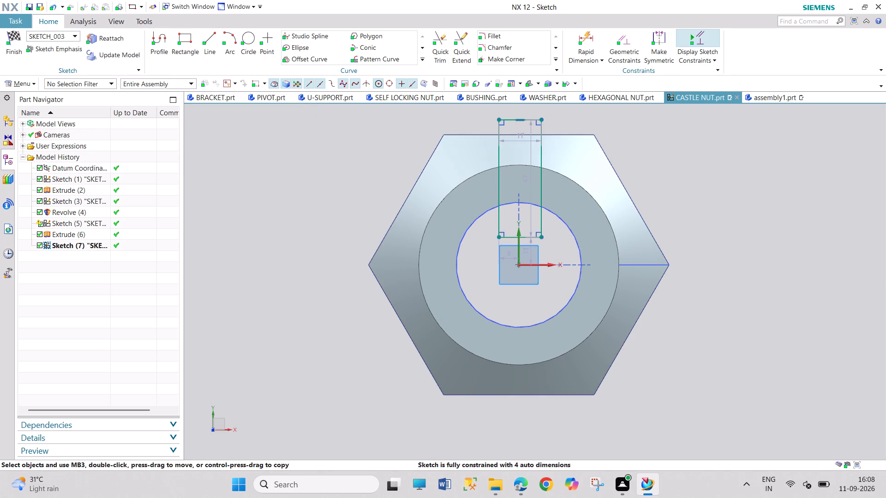
Set the rectangle's width to 20 mm and the distance from its side line to the vertical axis to 10 mm.
drag(523, 142, 576, 110)
double_click(578, 112)
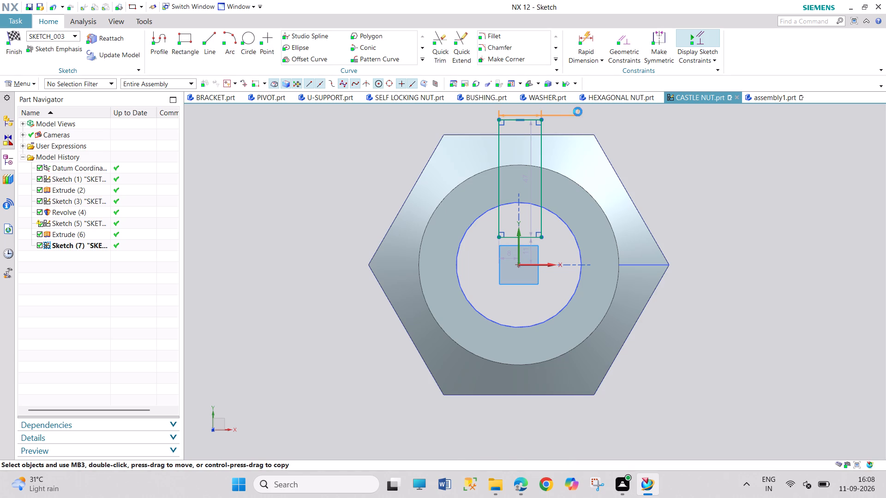
text(20)
key(Return)
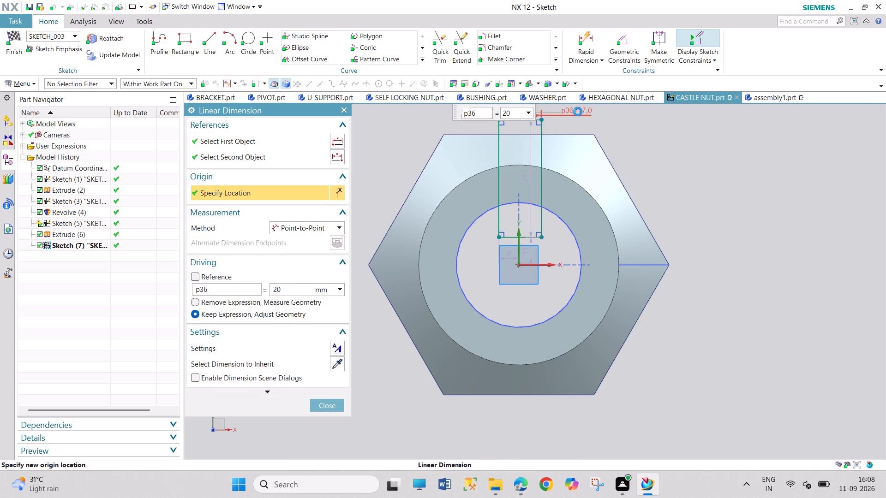
click(330, 408)
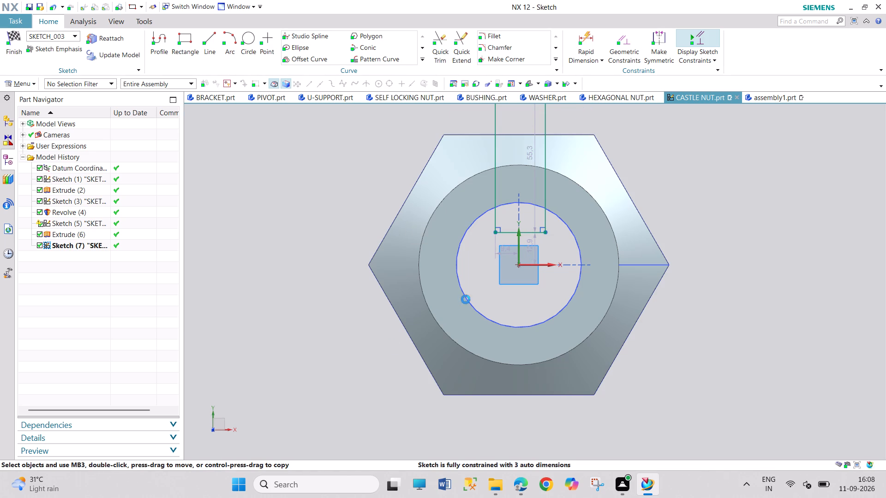
drag(498, 252, 331, 216)
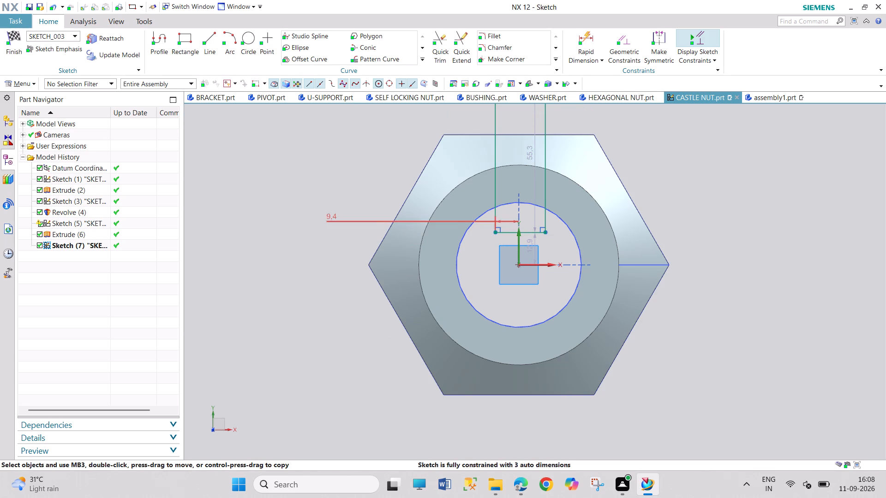
double_click(326, 214)
text(10)
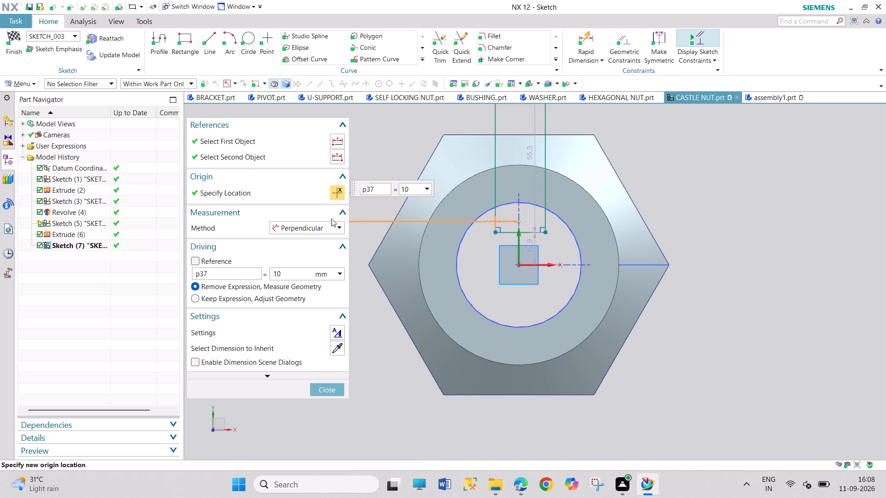
key(Return)
click(329, 395)
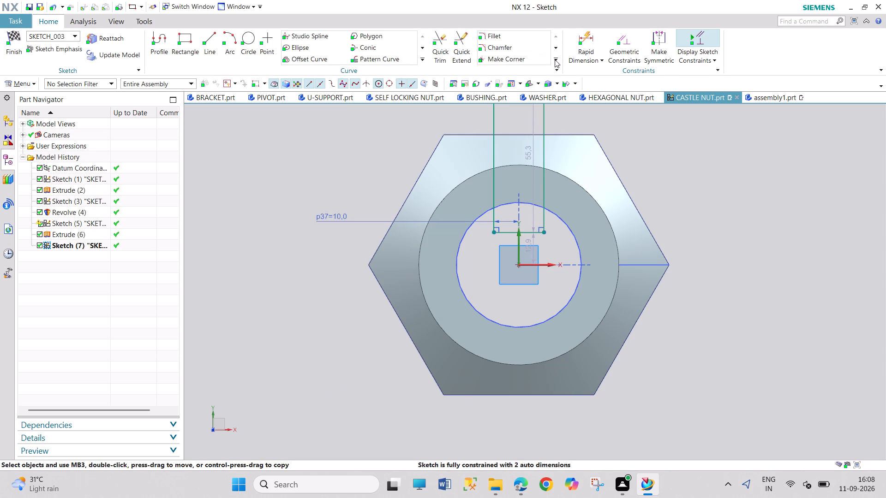
Project the nut's hexagonal outline and the circular hole edge onto the active slot sketch.
click(553, 59)
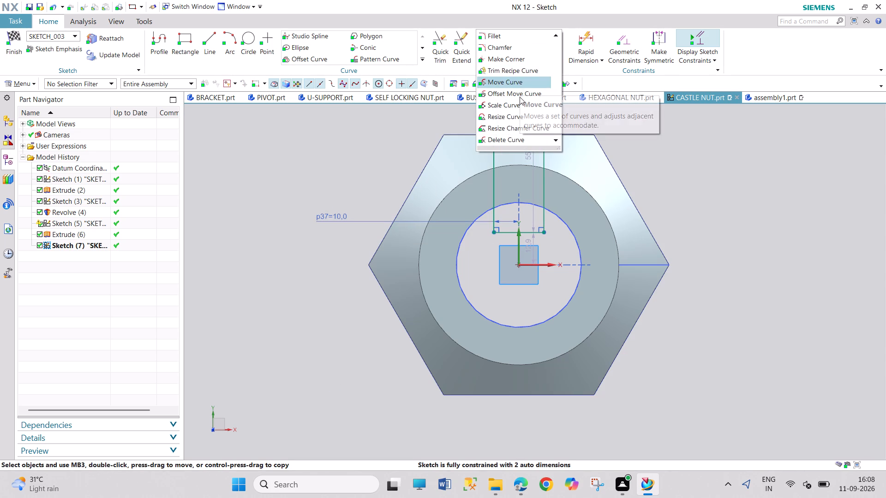
click(422, 58)
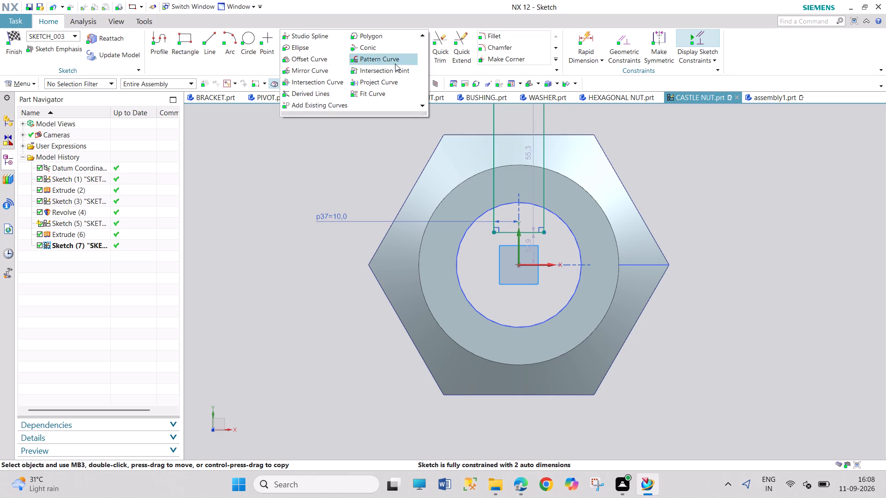
click(376, 81)
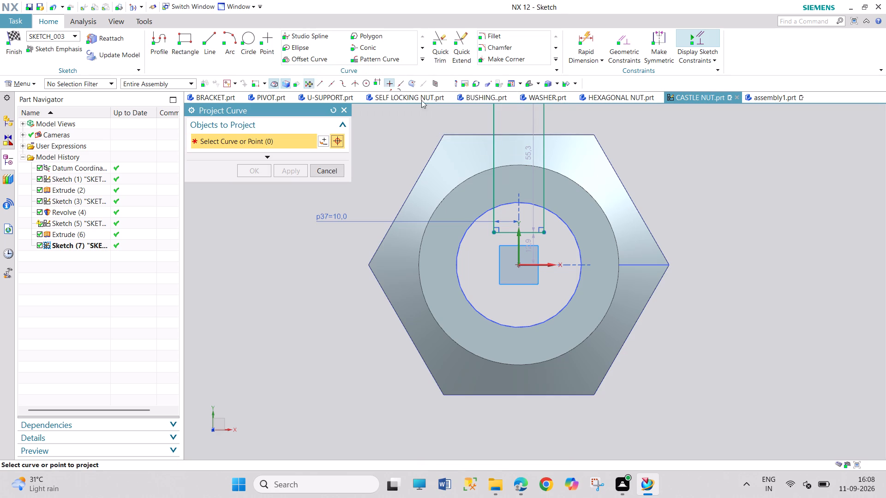
click(467, 132)
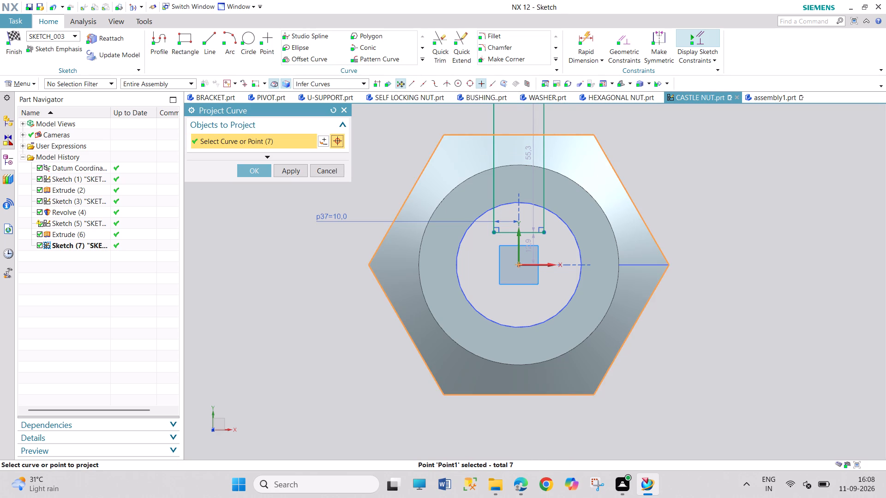
click(492, 211)
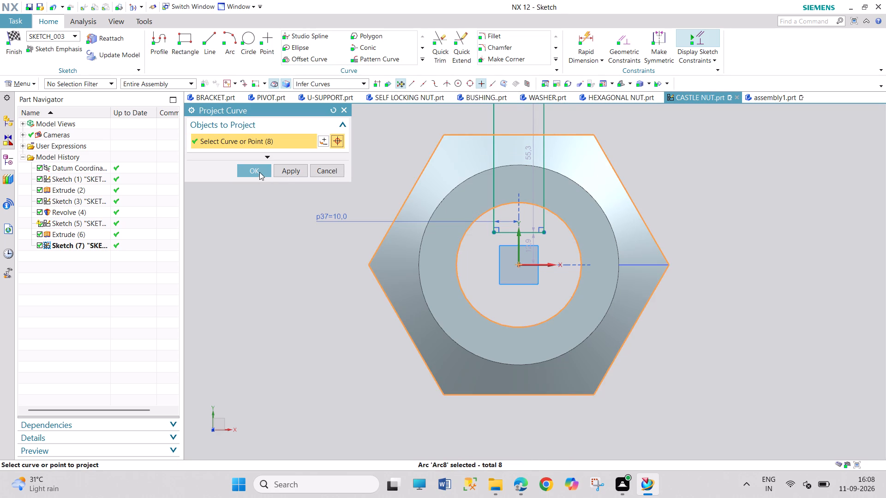
click(259, 172)
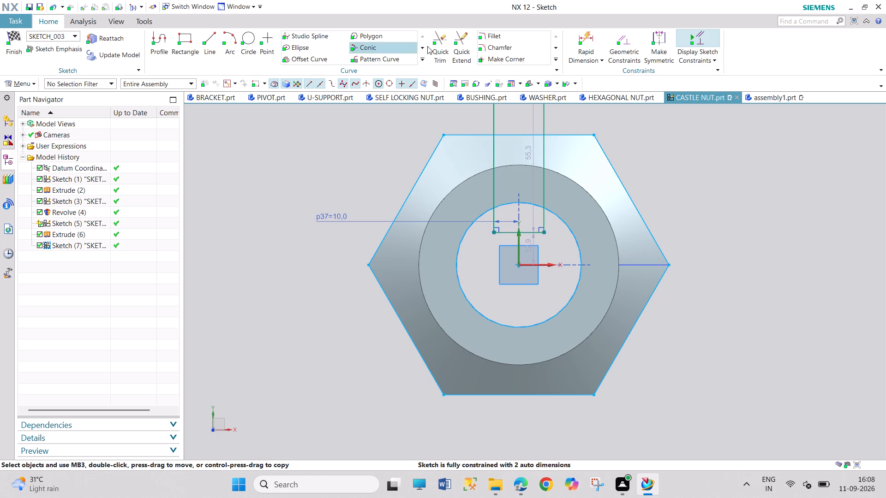
Trim the slot rectangle's portions lying outside the hexagon's upper flat and inside the hole circle.
click(443, 39)
click(491, 127)
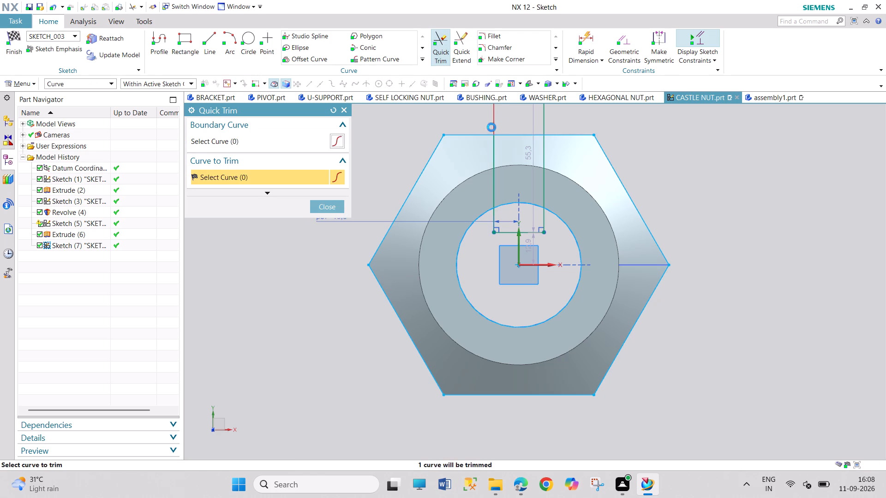
click(546, 119)
scroll(562, 118, down, 4)
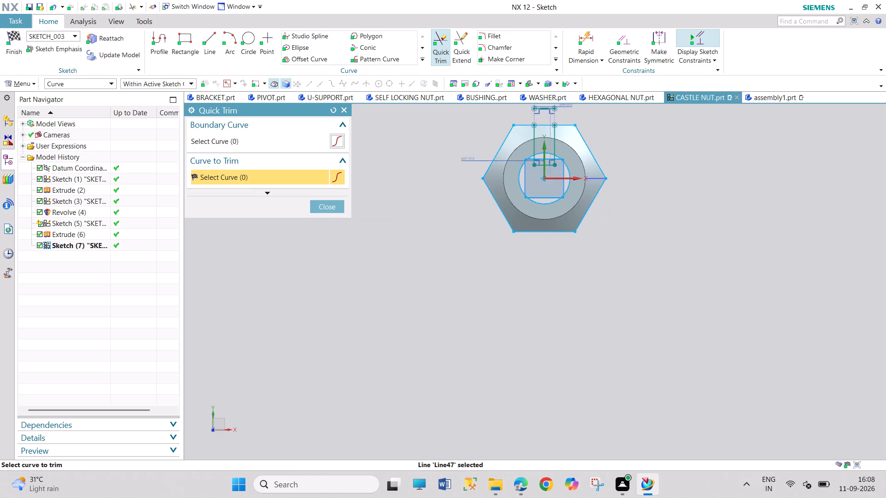
click(546, 109)
scroll(581, 118, up, 3)
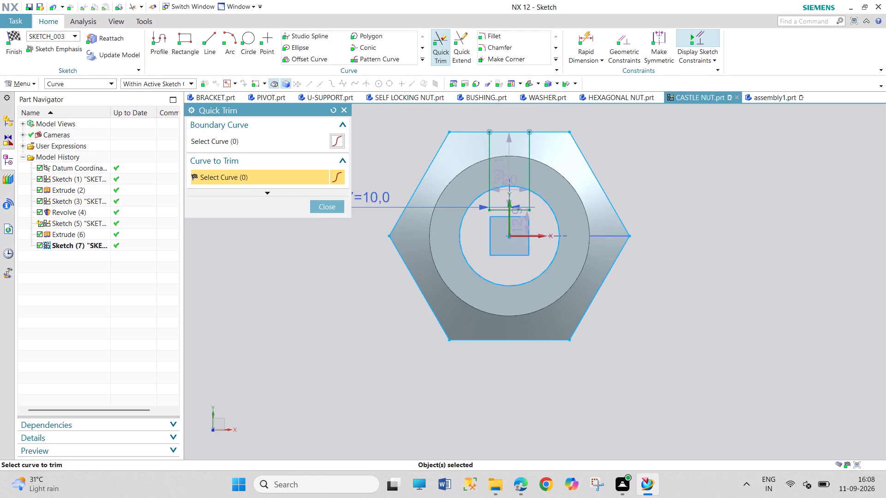
click(503, 213)
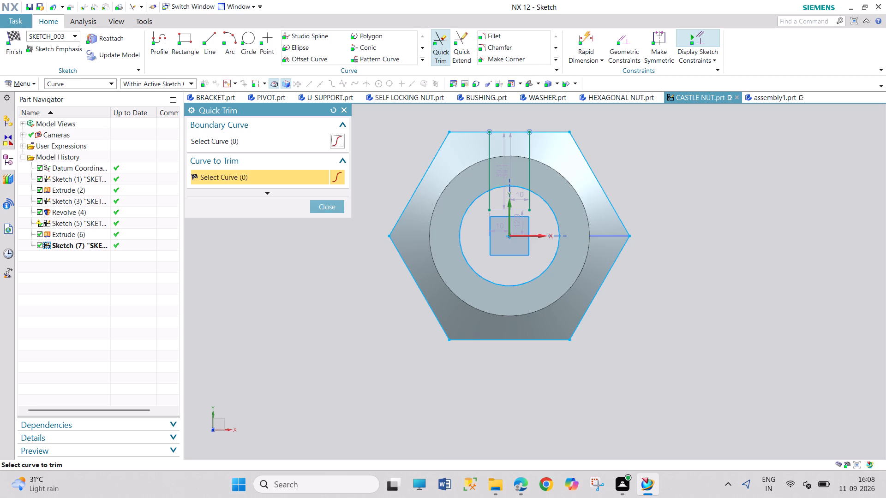
click(489, 205)
click(528, 207)
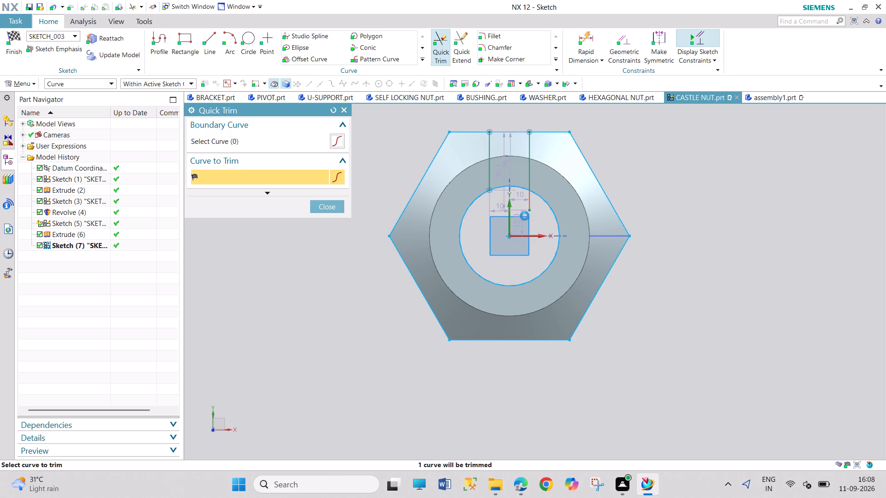
Trim away the projected hexagon edges and hole arc outside the slot, leaving one closed slot profile.
click(461, 231)
click(403, 202)
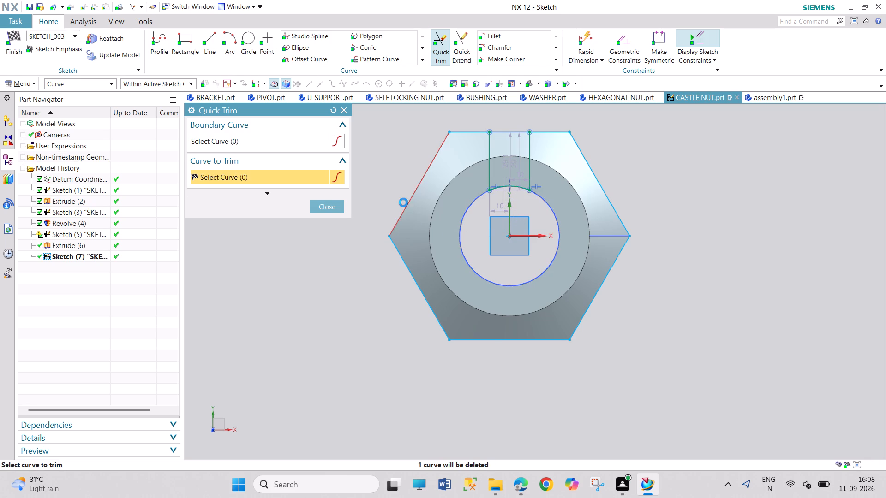
click(377, 260)
click(418, 290)
click(422, 288)
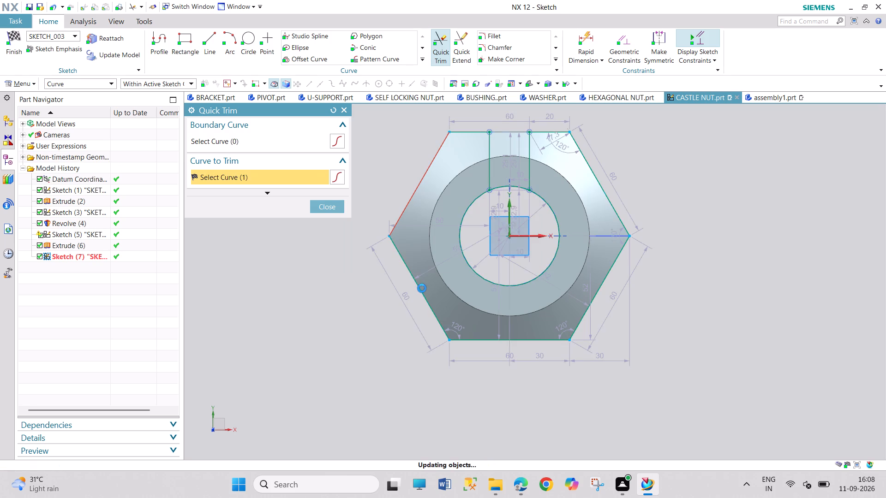
click(425, 298)
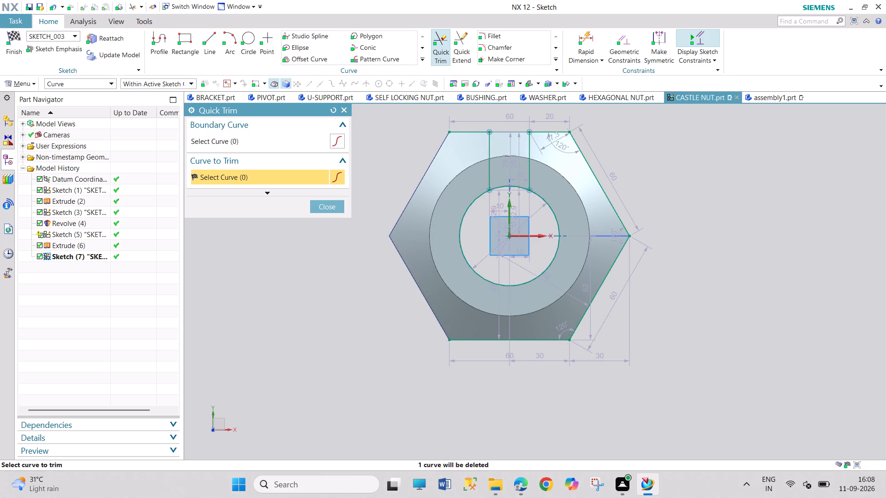
click(482, 342)
click(582, 317)
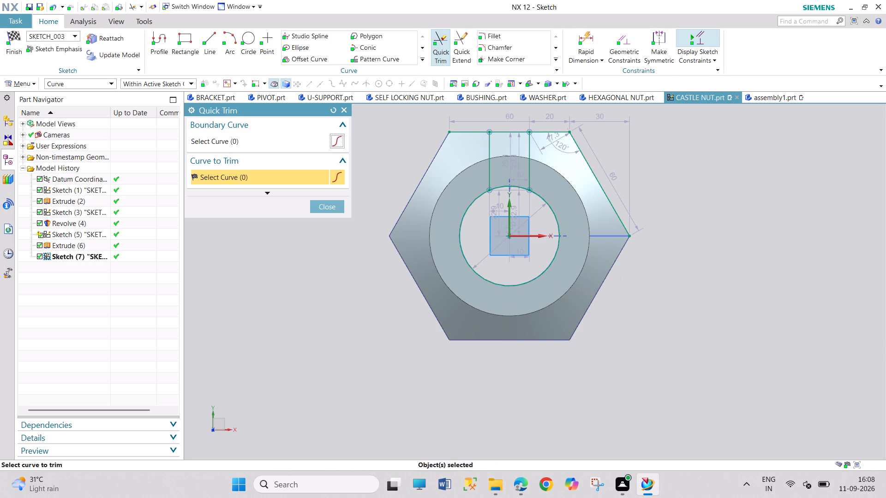
click(610, 206)
click(557, 130)
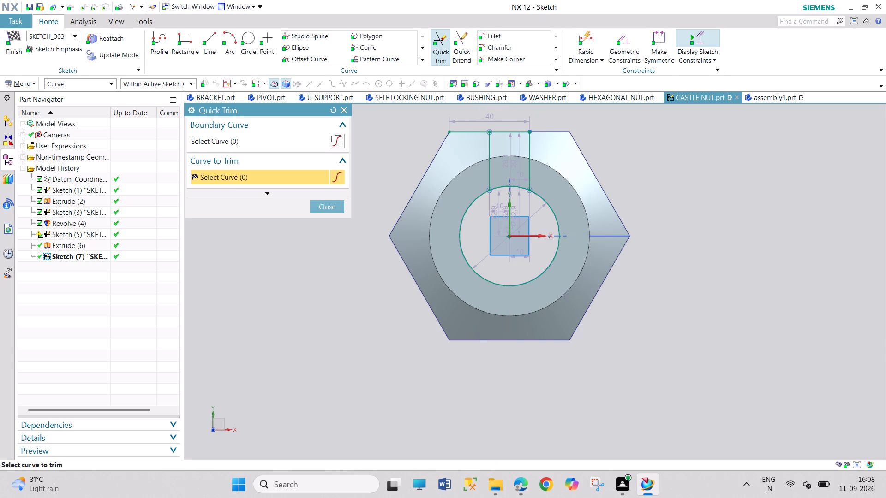
click(461, 133)
click(333, 207)
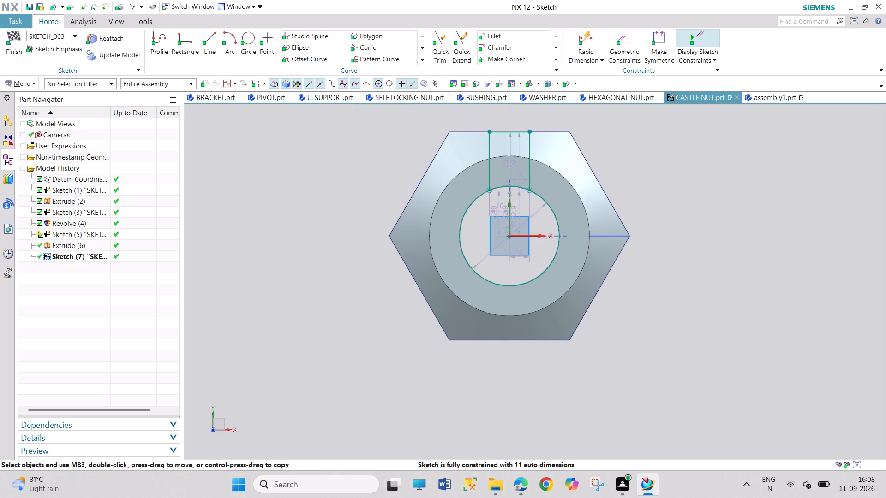
click(439, 42)
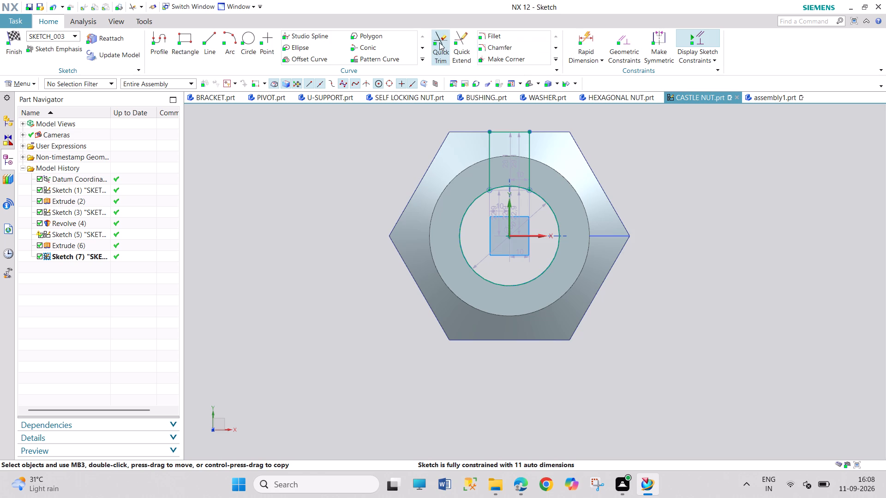
click(506, 284)
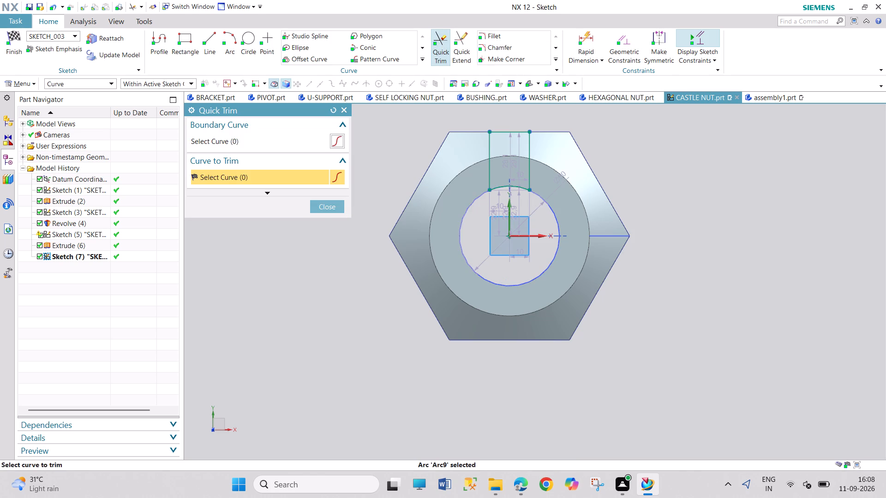
click(323, 203)
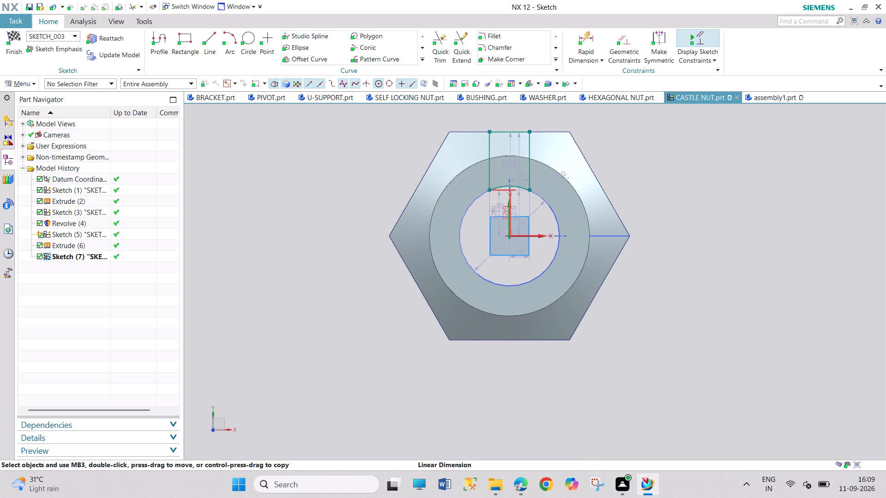
Move the slot's 10 mm horizontal dimensions above the nut and one 22.9 mm vertical dimension beside the hexagon.
drag(499, 207, 495, 114)
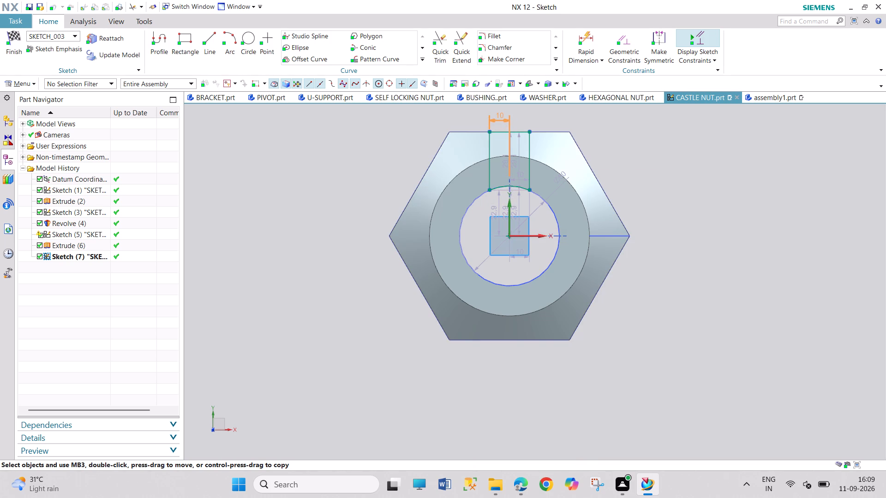
drag(495, 114, 468, 113)
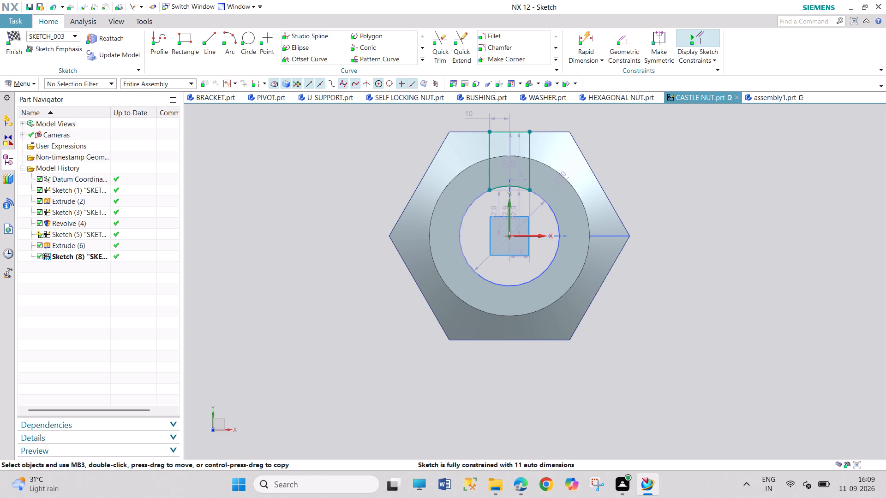
drag(521, 256, 551, 113)
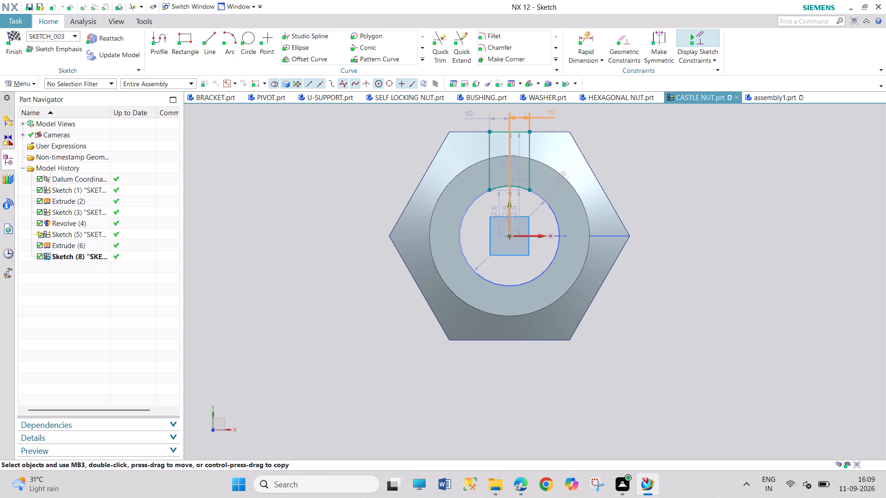
drag(551, 113, 587, 112)
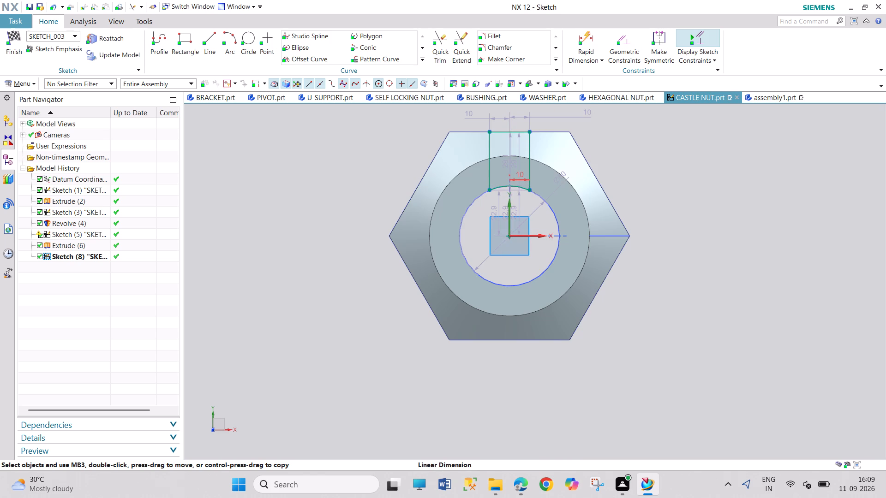
drag(521, 177, 598, 117)
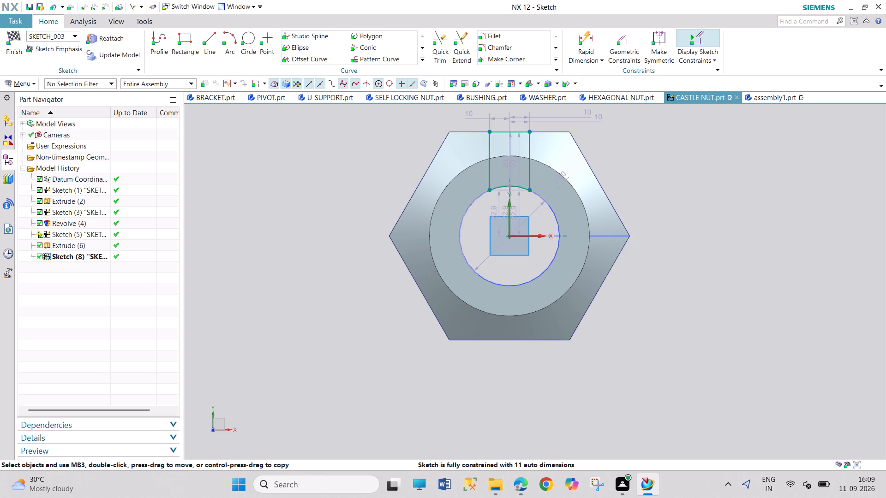
drag(496, 233, 366, 200)
right_click(366, 200)
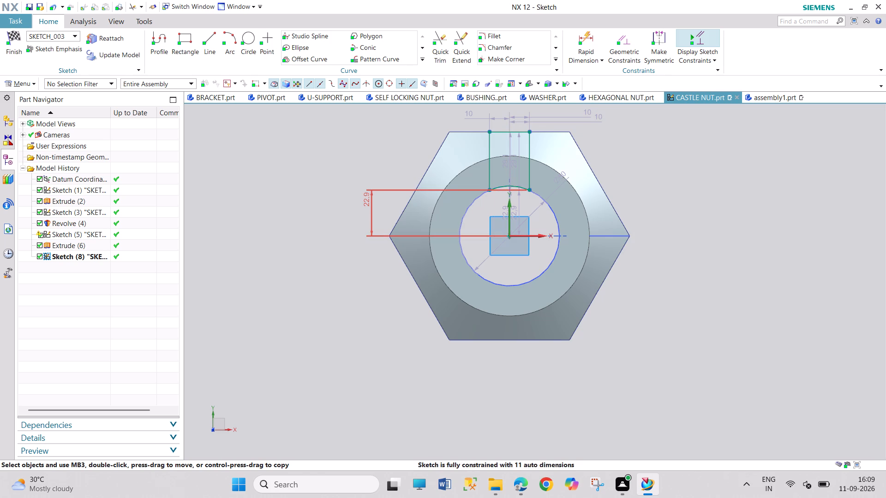
click(316, 164)
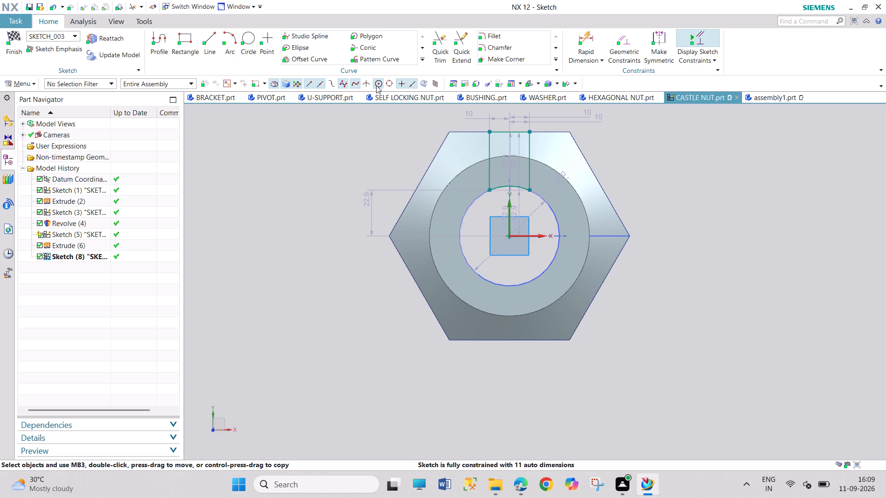
Pattern the four-curve slot profile circularly about the nut's centre with count 6 and span angle 360°.
click(424, 59)
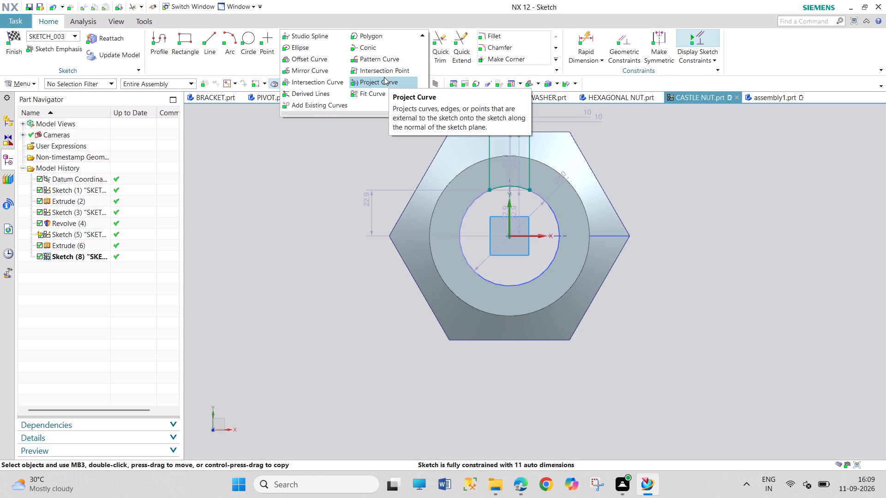
click(363, 142)
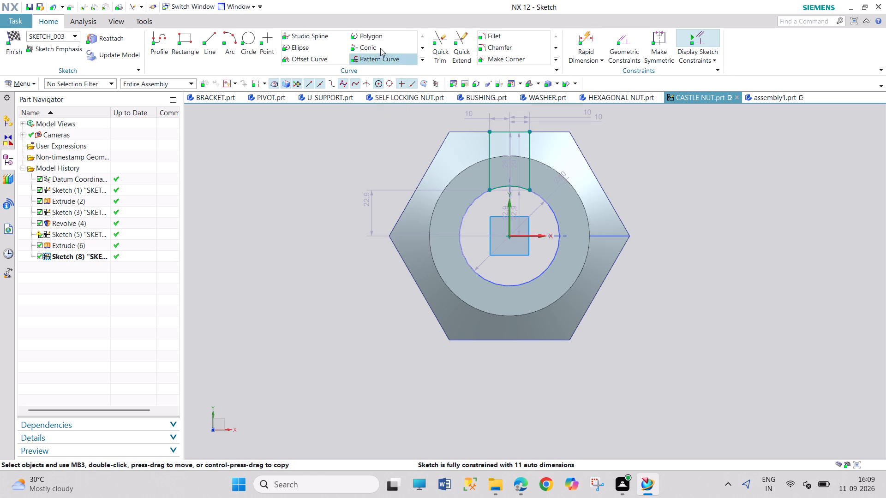
click(377, 59)
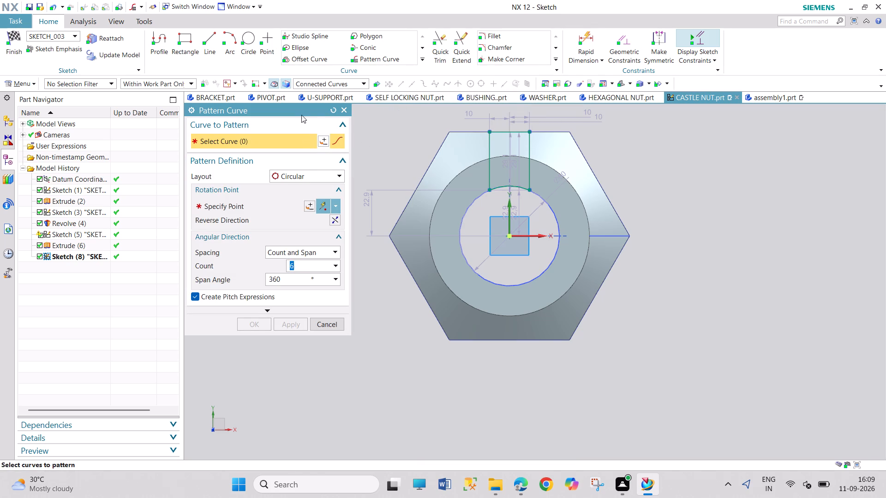
click(491, 150)
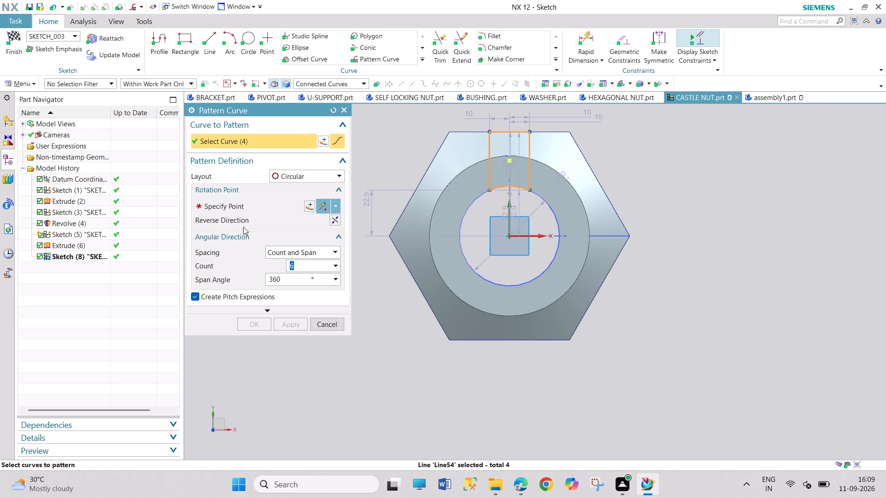
click(245, 204)
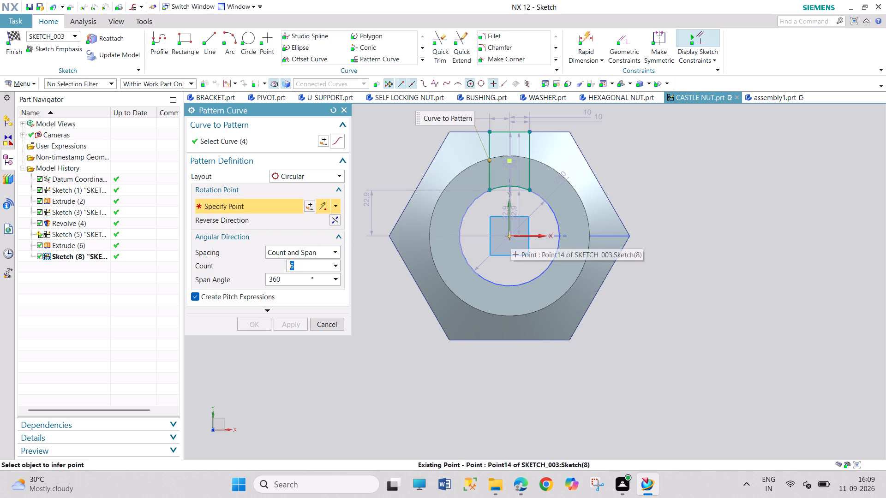
click(509, 234)
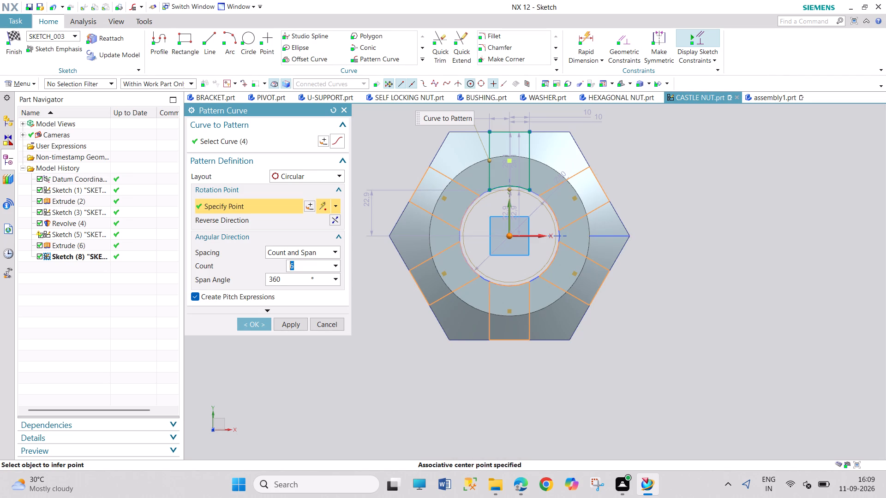
click(255, 326)
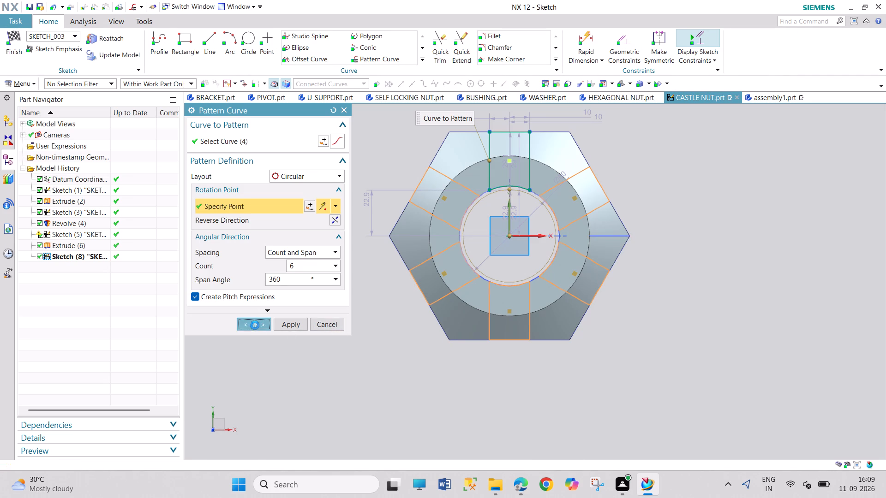
Set both horizontal half-width dimensions of the upper slot to 5 mm and finish the castle nut's slot sketch.
double_click(600, 117)
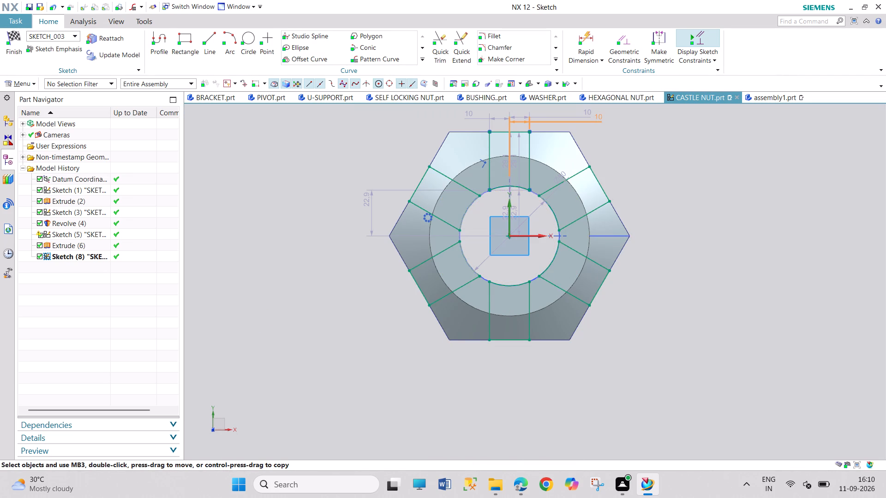
key(5)
key(Return)
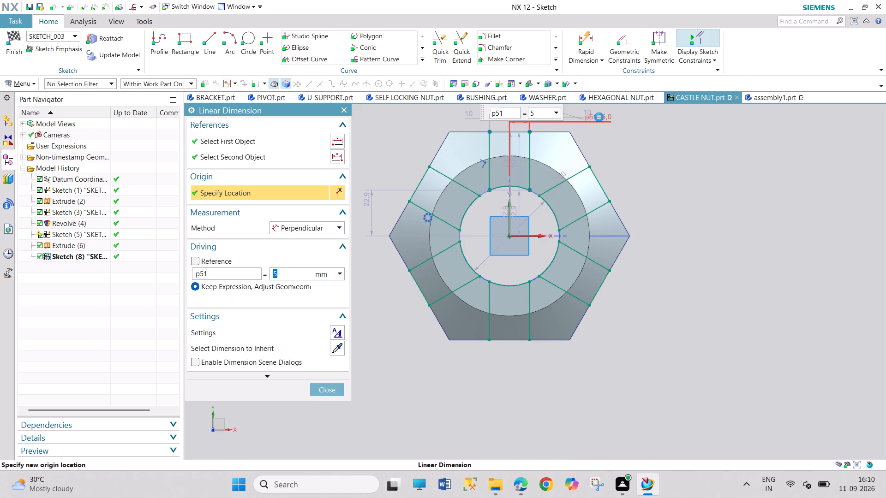
double_click(468, 113)
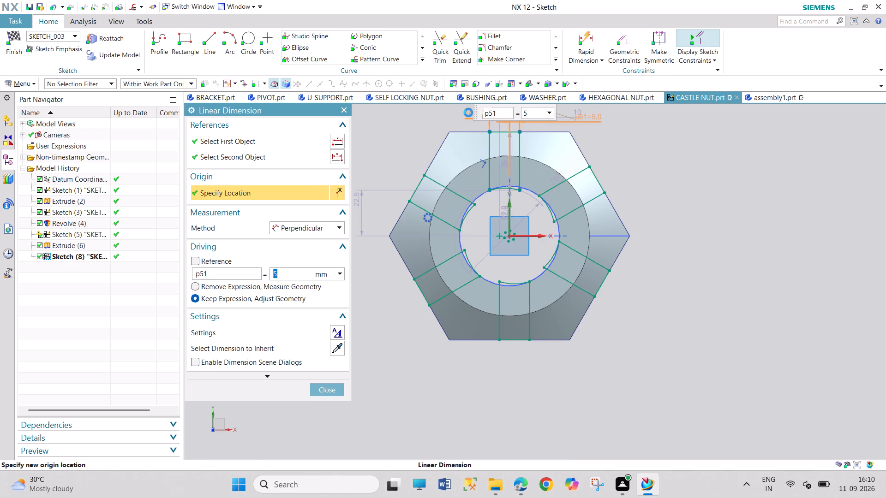
key(5)
key(Return)
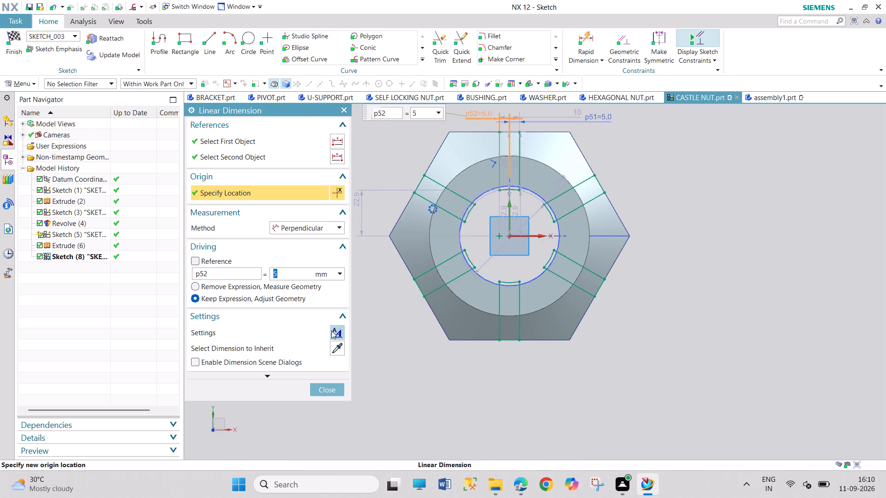
click(325, 385)
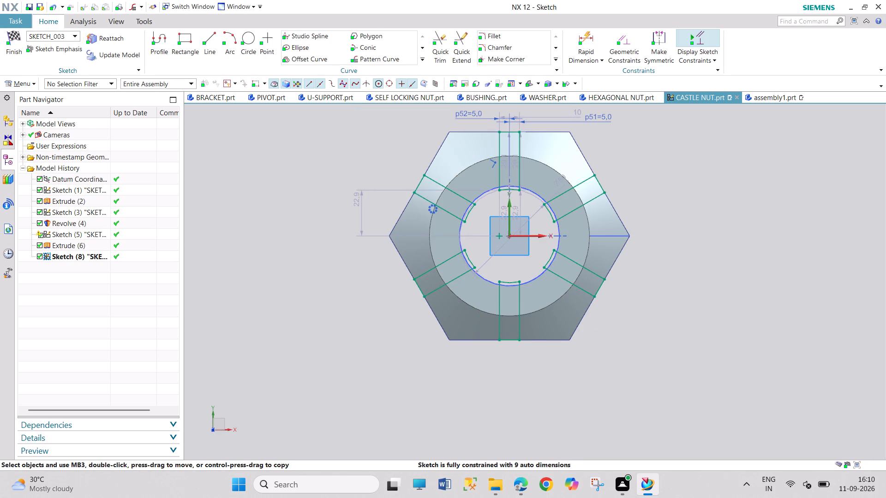
click(19, 39)
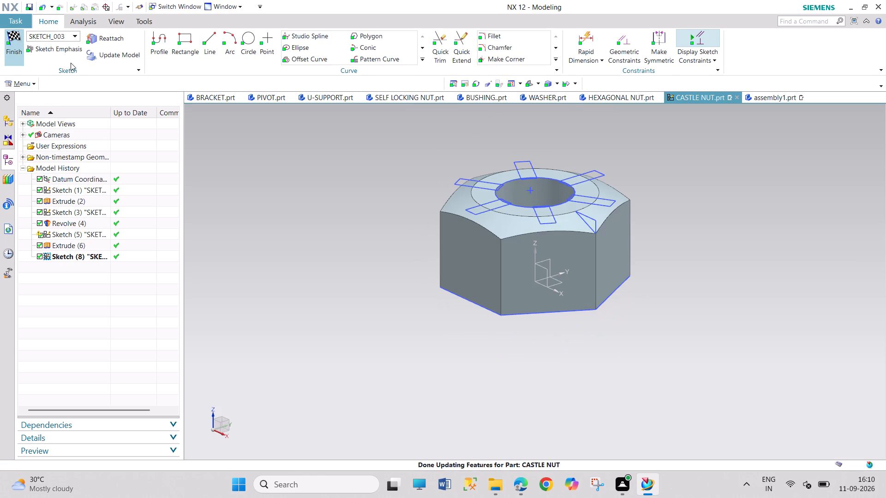
Extrude the six slot profiles 25 mm down into the castle nut, from a start of 0, as a subtract cut.
click(134, 34)
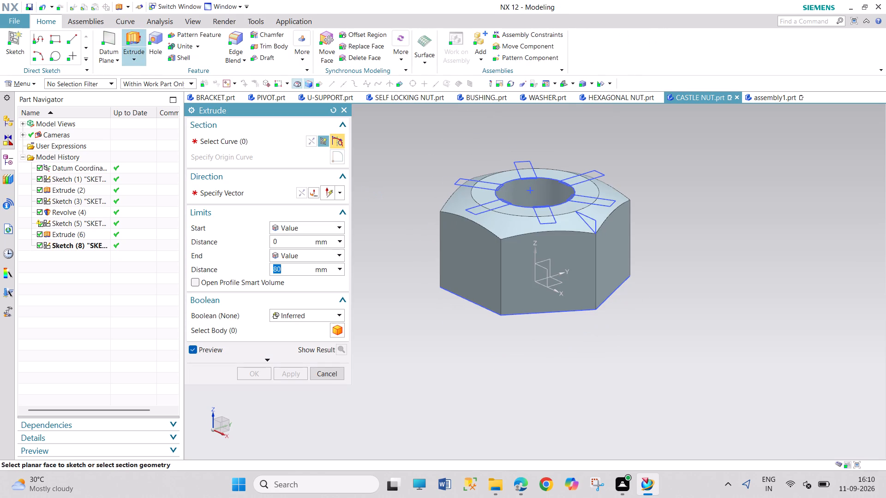
click(482, 213)
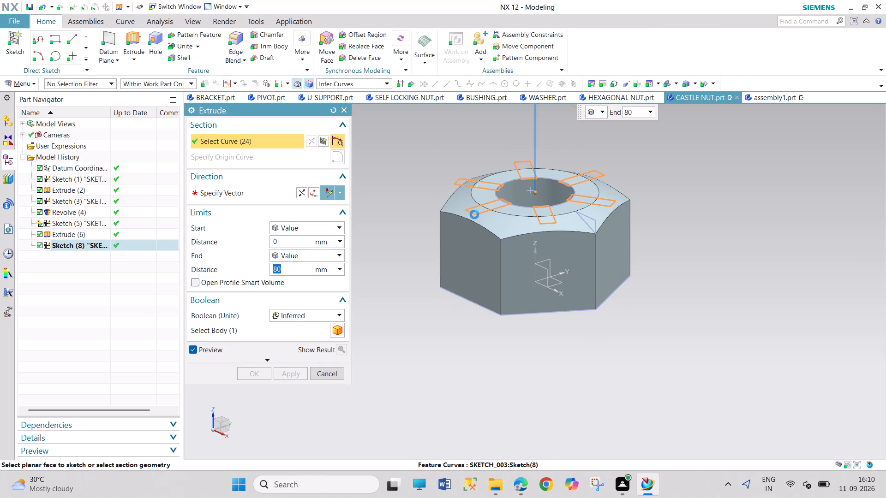
click(311, 142)
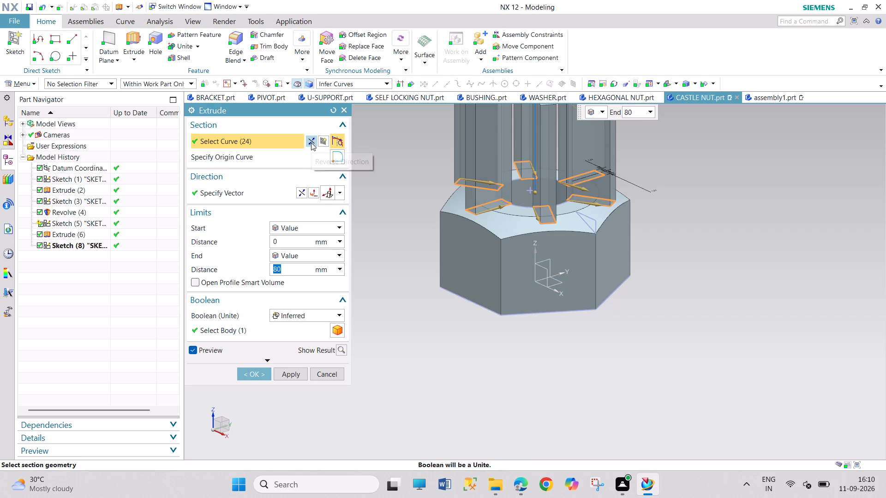
click(311, 142)
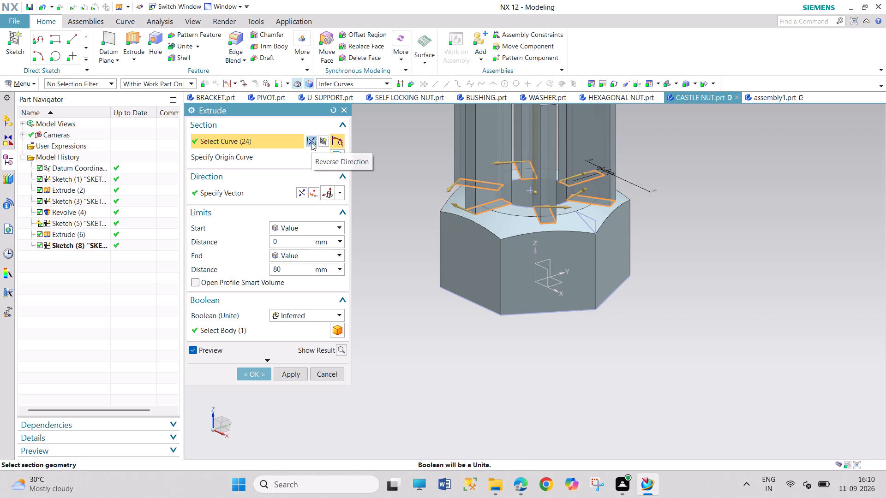
click(303, 190)
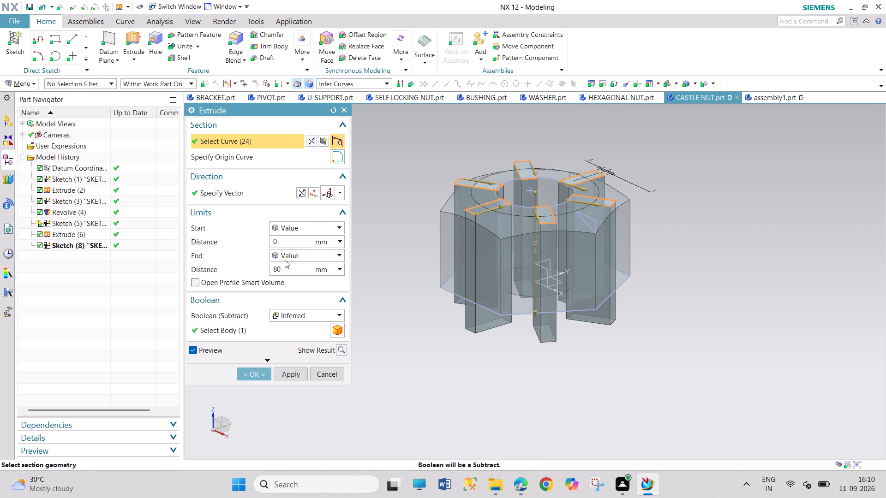
double_click(288, 240)
click(299, 263)
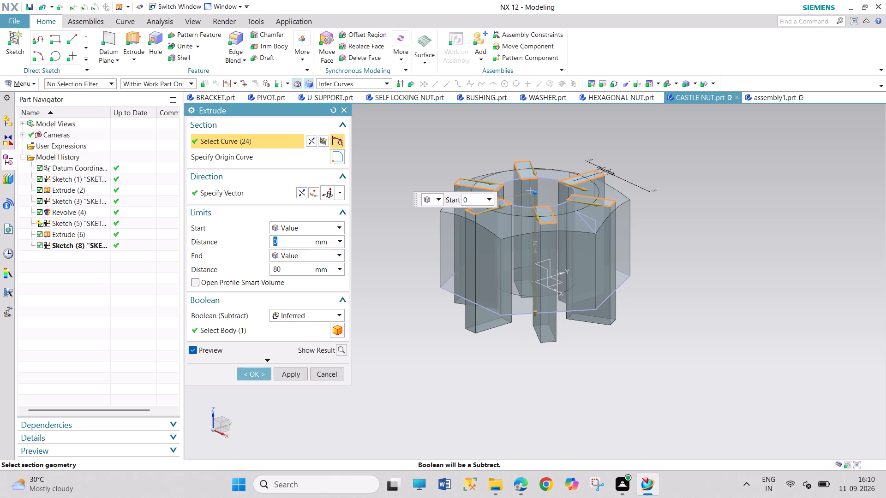
double_click(296, 270)
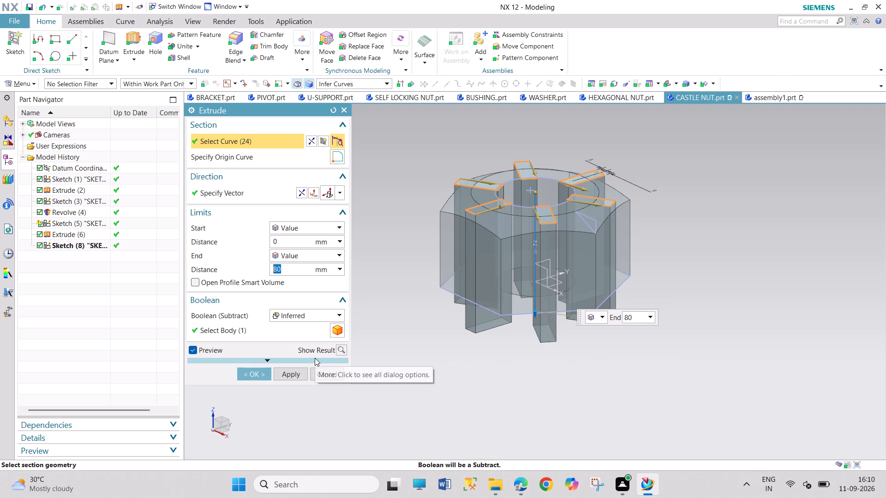
text(25)
key(Return)
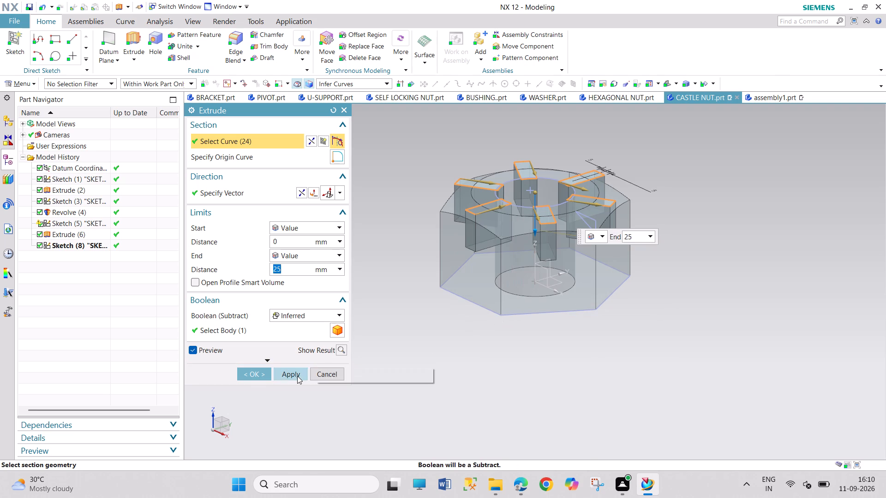
click(250, 369)
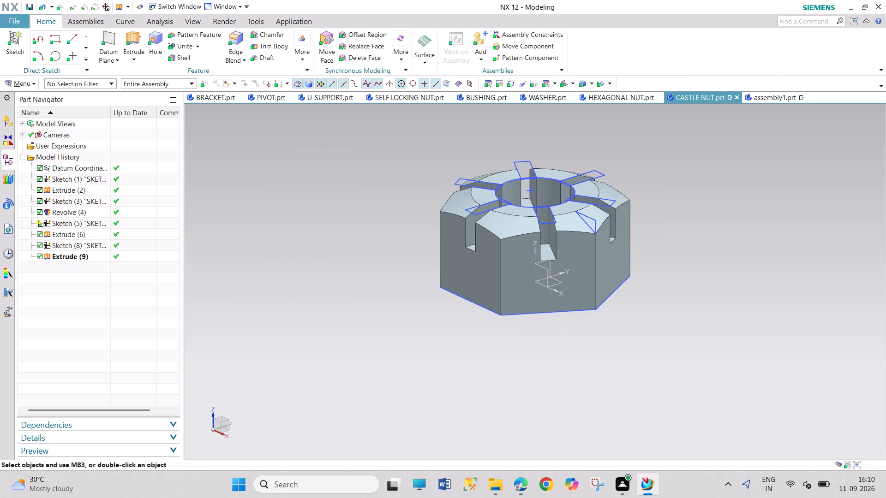
Save the castle nut part with its slots cut.
drag(315, 296, 388, 368)
middle_drag(387, 290, 384, 322)
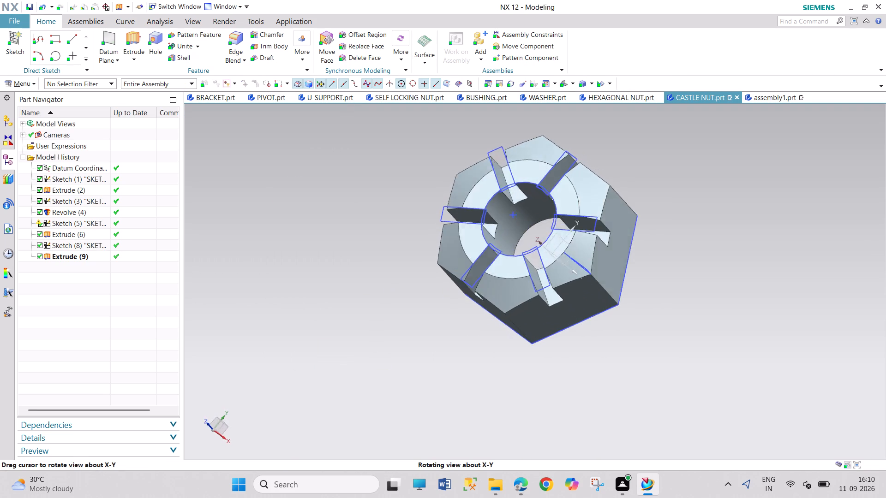
middle_drag(384, 322, 381, 320)
scroll(381, 320, up, 1)
key(ctrl+s)
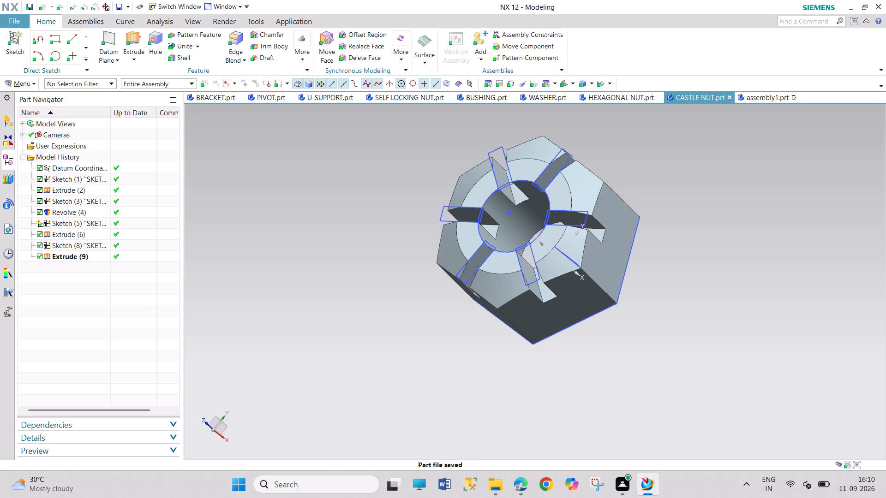
key(ctrl+s)
In the assembly, Align/Lock the castle nut's bottom hole edge to the U-support arm's circular edge around the bolt, reversed to sit outside the arm.
click(765, 101)
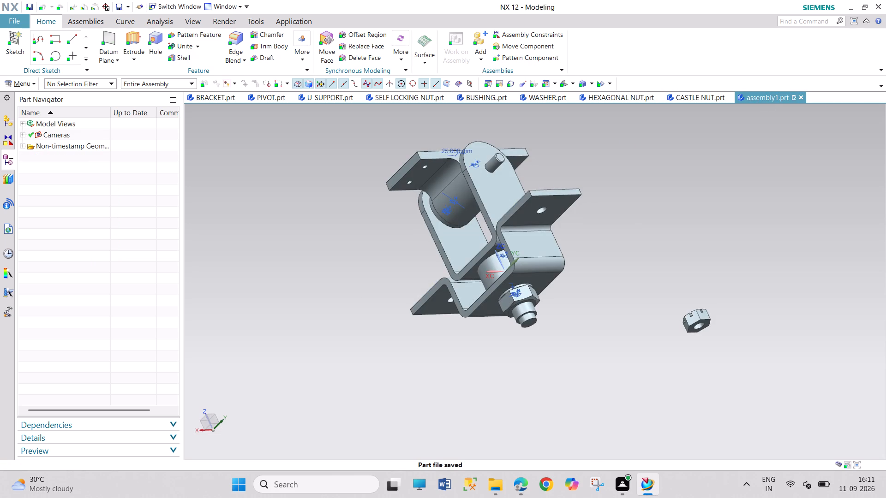
middle_drag(637, 206, 656, 238)
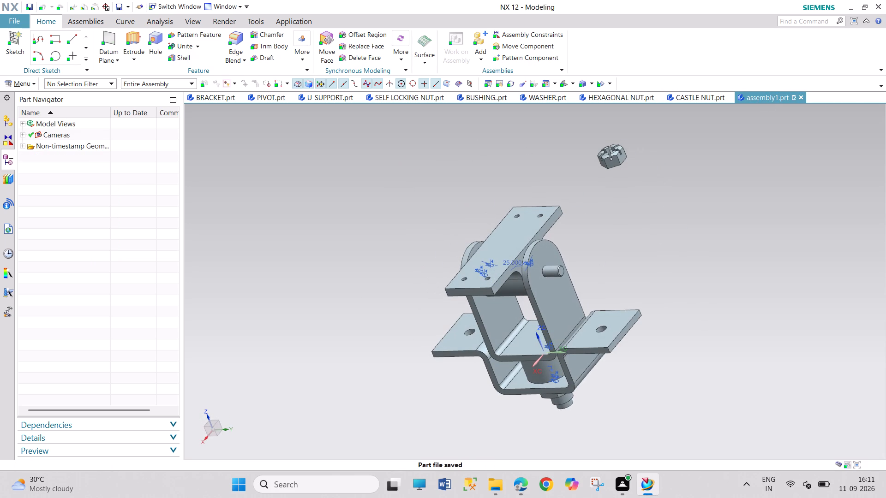
click(533, 37)
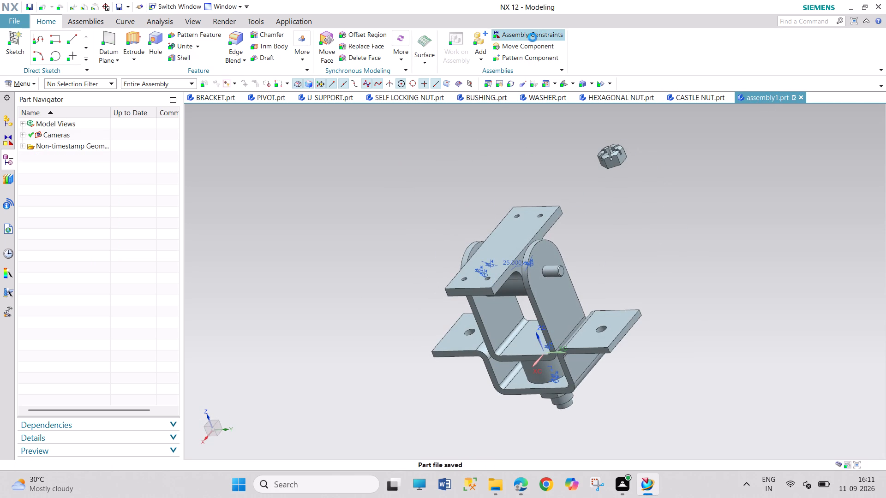
middle_drag(625, 185, 609, 156)
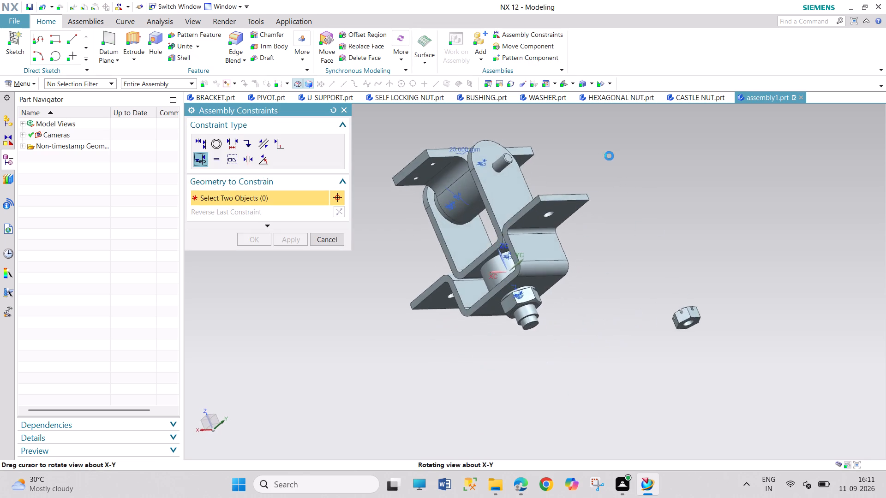
scroll(685, 297, down, 3)
scroll(686, 331, up, 8)
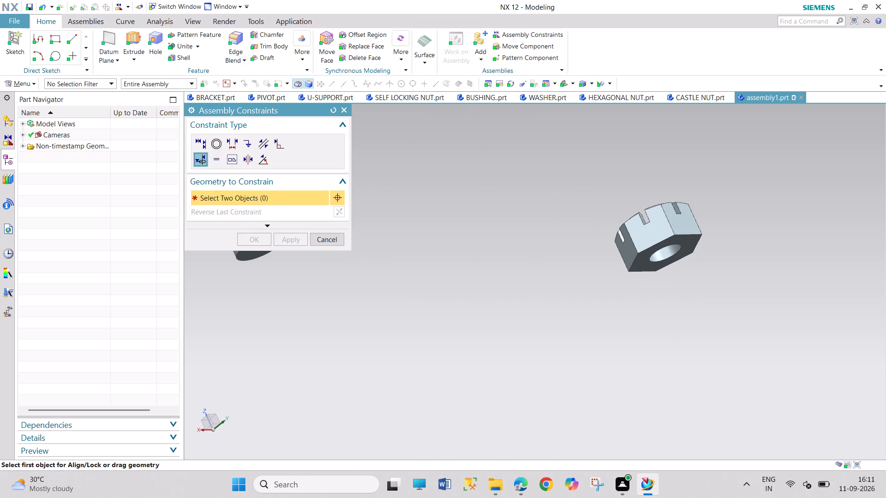
click(672, 257)
scroll(564, 236, down, 5)
scroll(535, 165, down, 3)
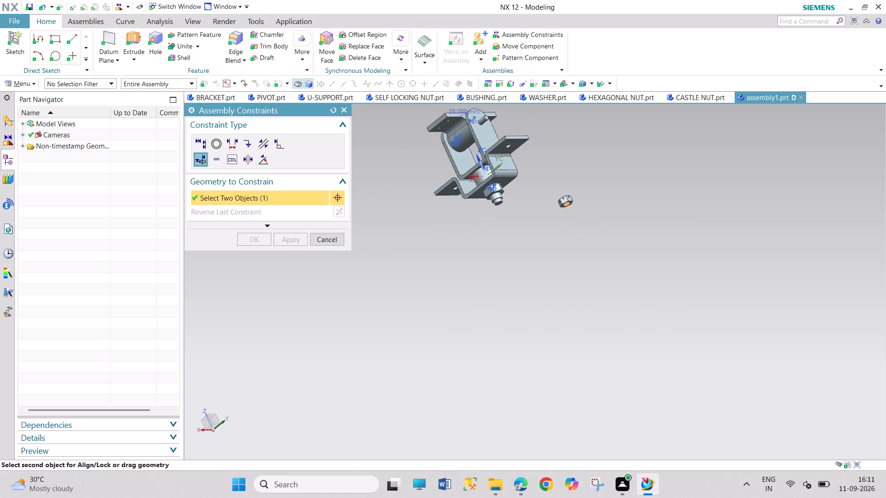
middle_drag(503, 113, 513, 136)
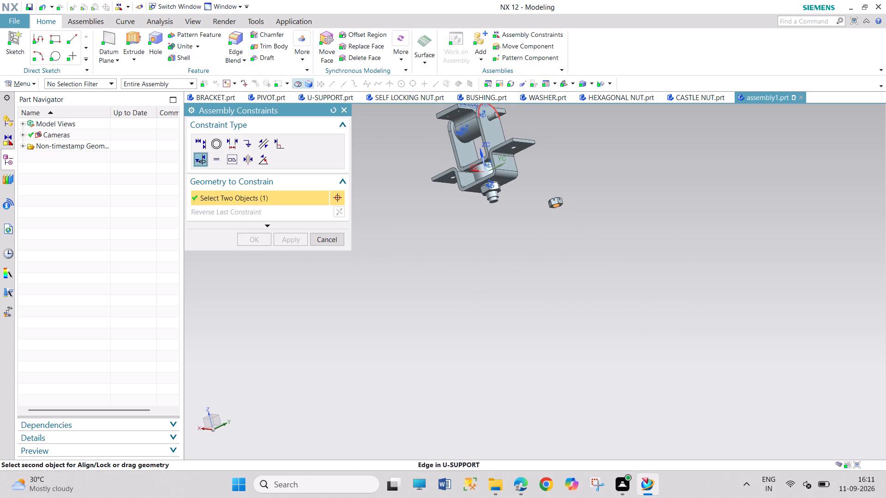
scroll(503, 128, down, 1)
scroll(503, 108, up, 6)
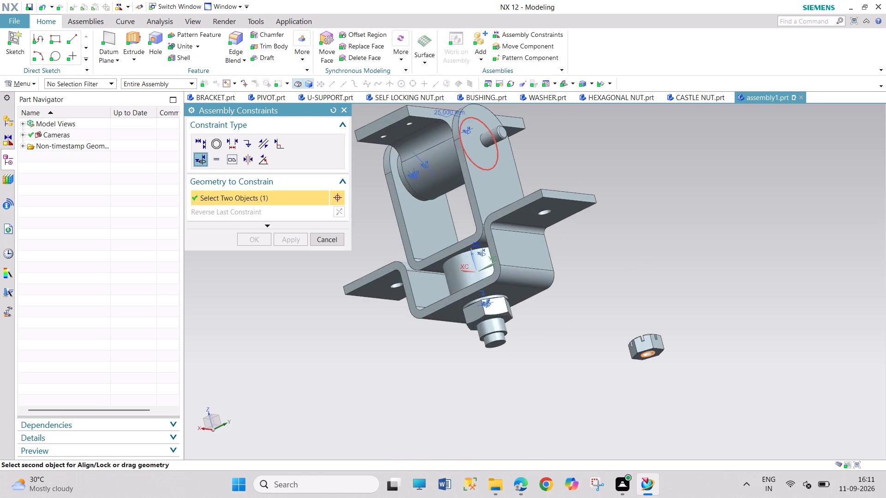
scroll(503, 113, up, 1)
click(479, 164)
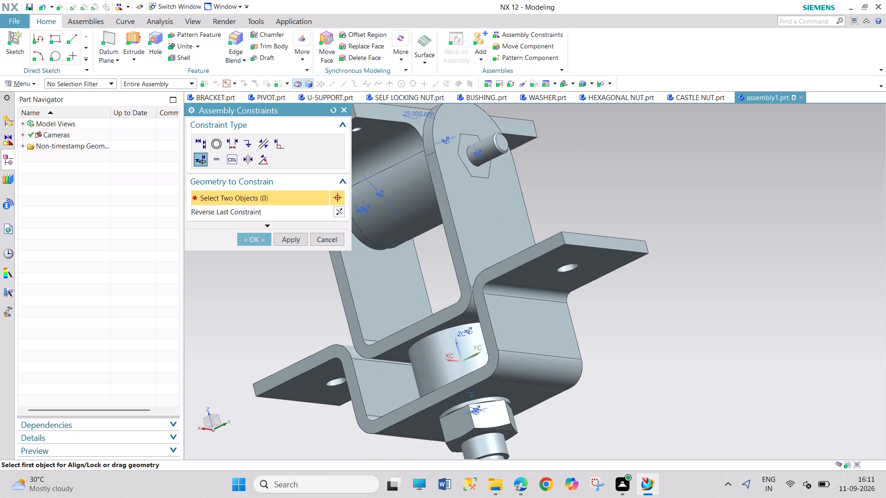
click(344, 211)
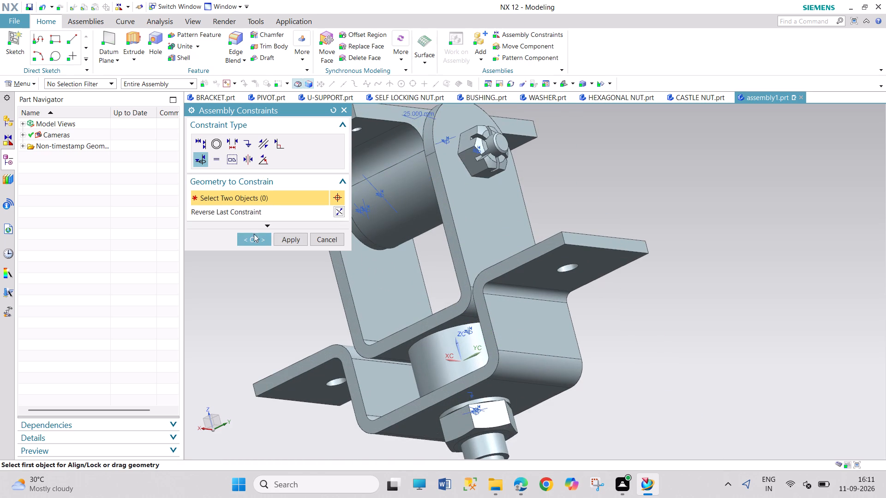
click(252, 242)
Save the assembly under the name ASSEMBLY OF SHOCK in the SHOCK ASSEMBLY folder.
drag(245, 230, 277, 292)
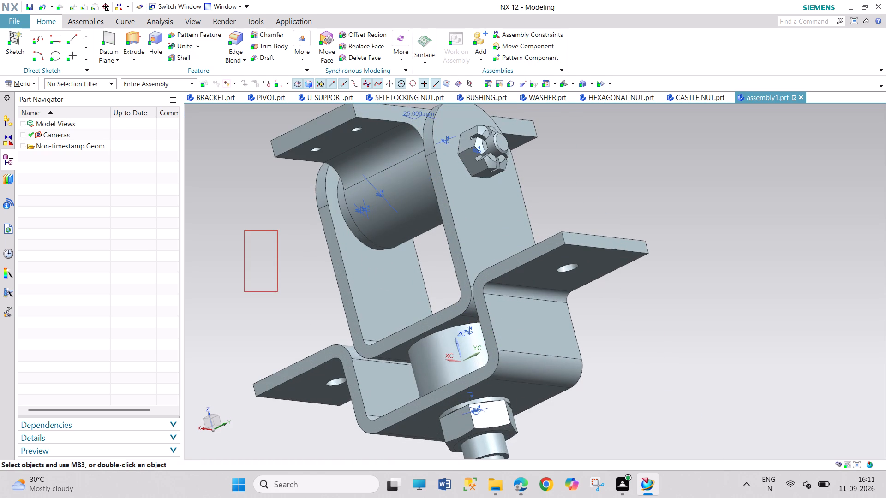
drag(273, 254, 295, 300)
key(ctrl+s)
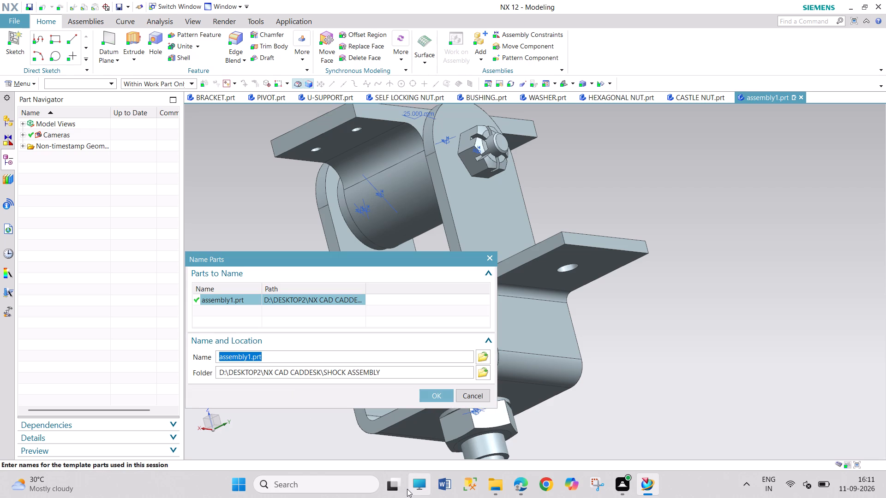
text(ASSEMBLY)
key(space)
text(OF)
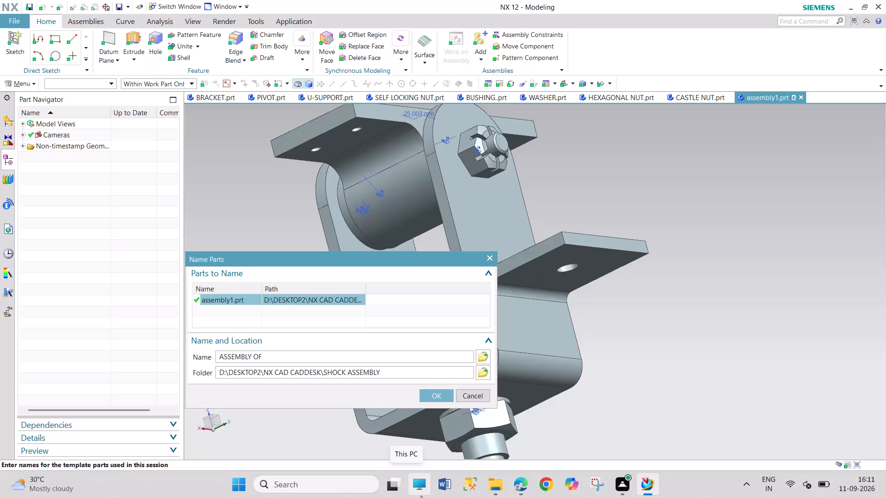
key(space)
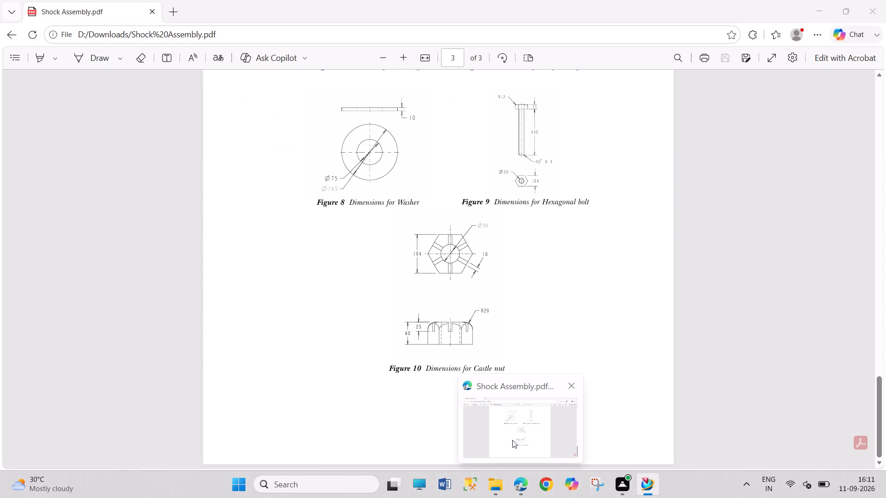
text(SHOCK)
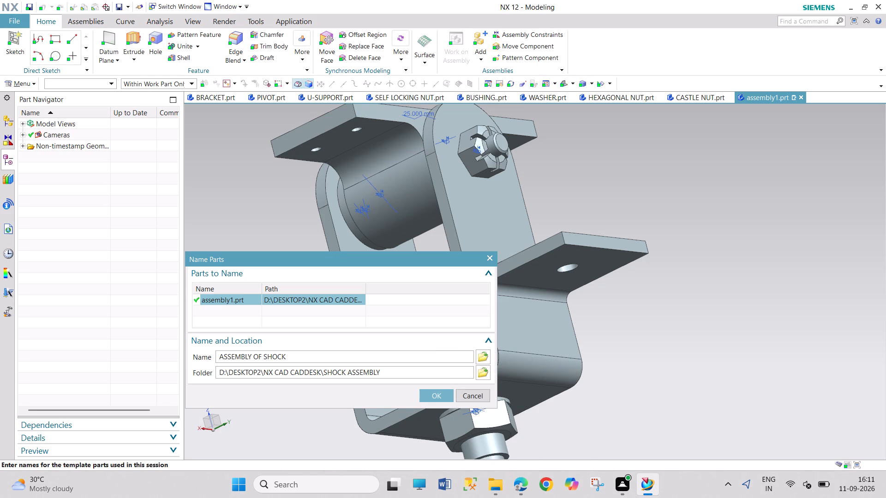
key(Return)
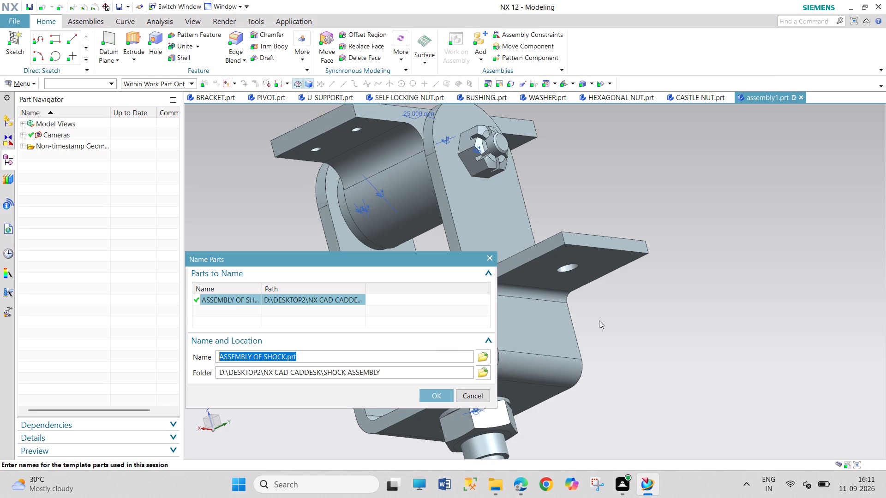
click(442, 400)
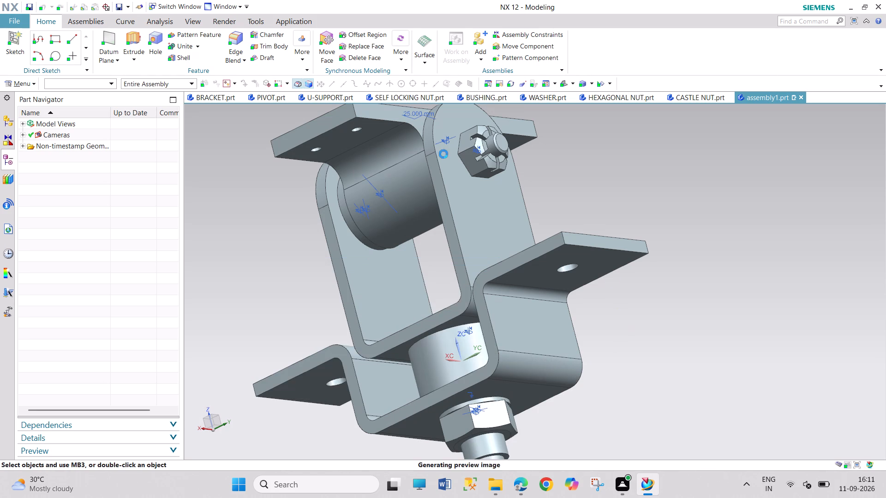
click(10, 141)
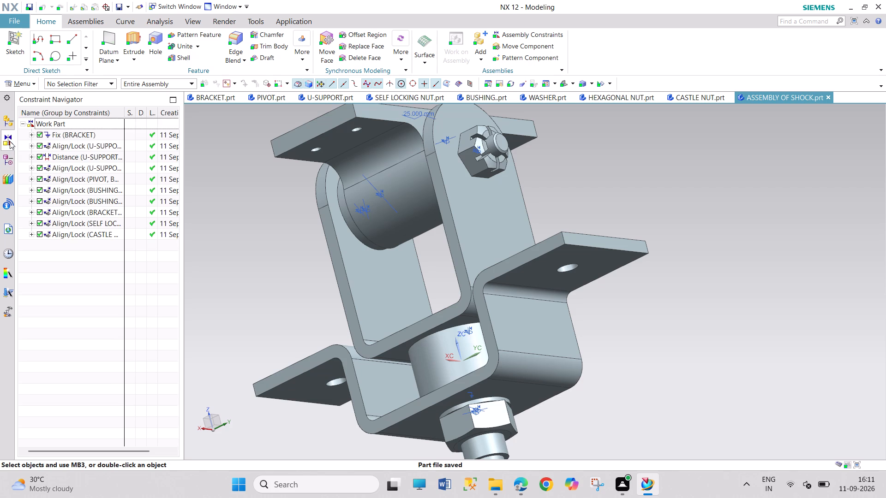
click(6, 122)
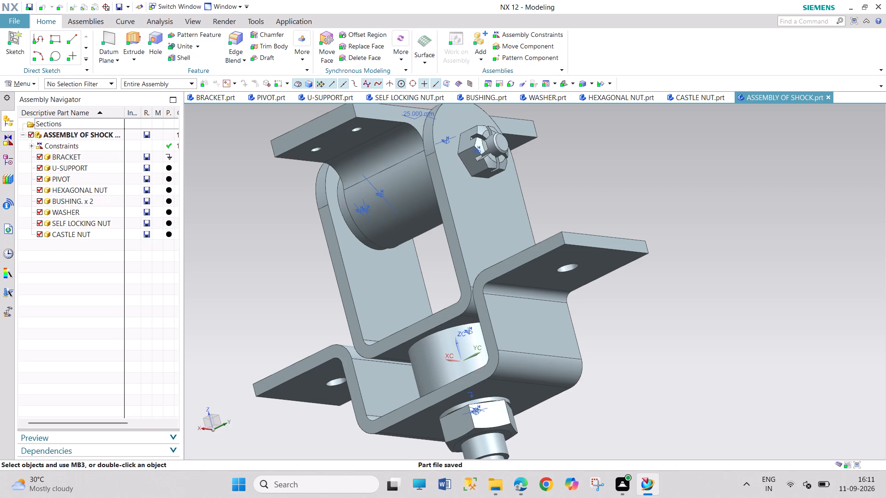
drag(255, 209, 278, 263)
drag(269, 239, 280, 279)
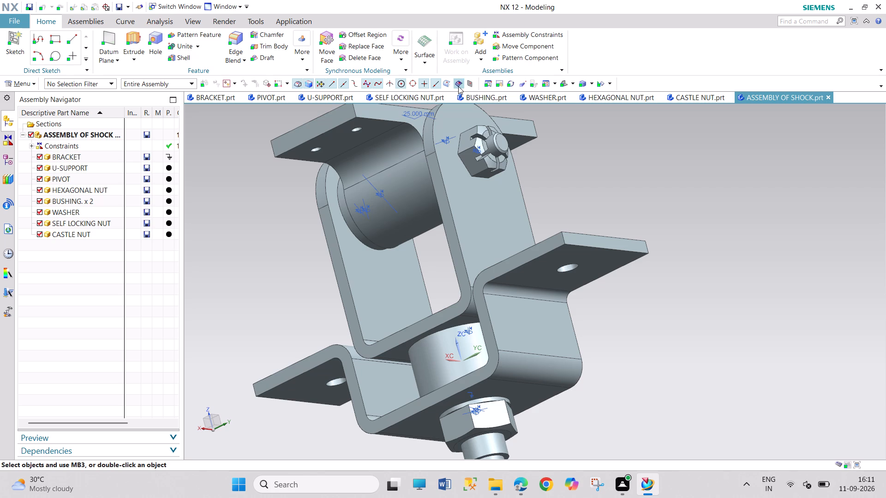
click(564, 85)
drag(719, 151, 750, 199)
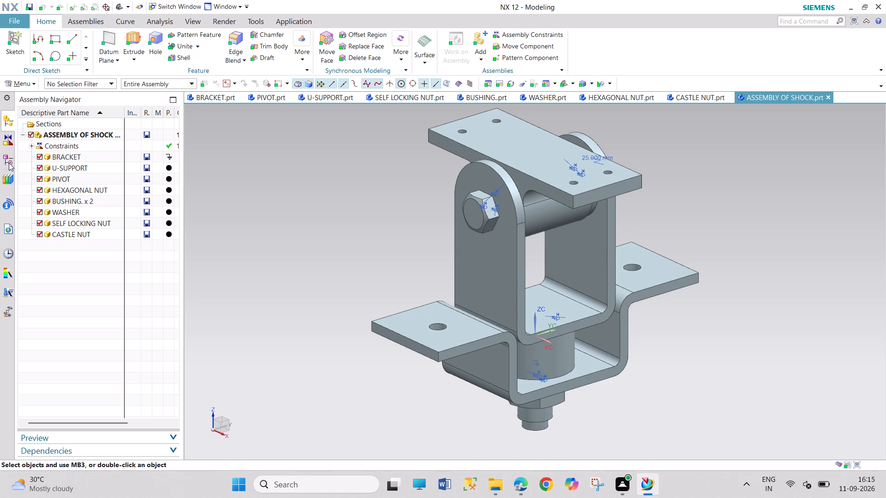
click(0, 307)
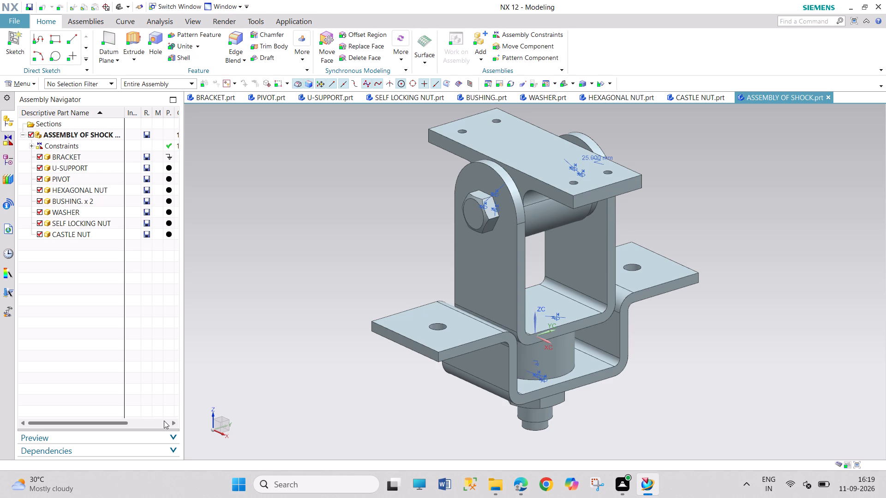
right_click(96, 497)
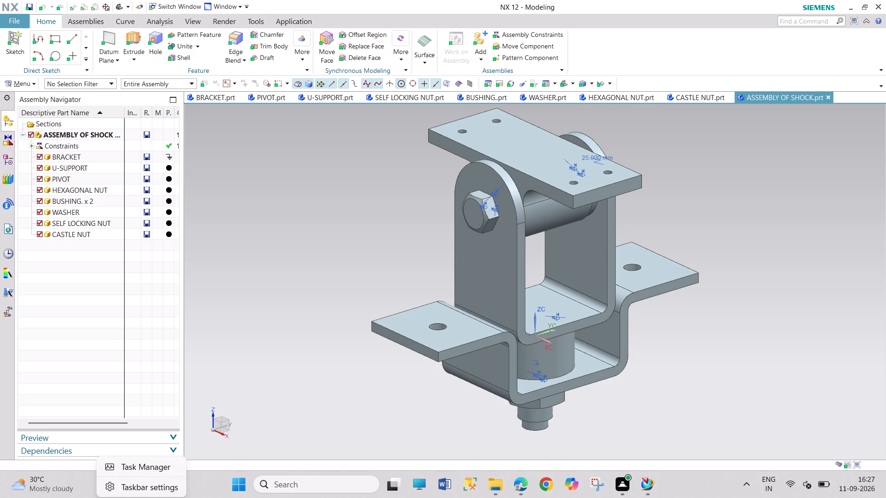
Examine the shock assembly up close from below, around the bolt, pivot and castle nut, and restore the isometric view.
scroll(565, 178, up, 2)
scroll(540, 274, up, 1)
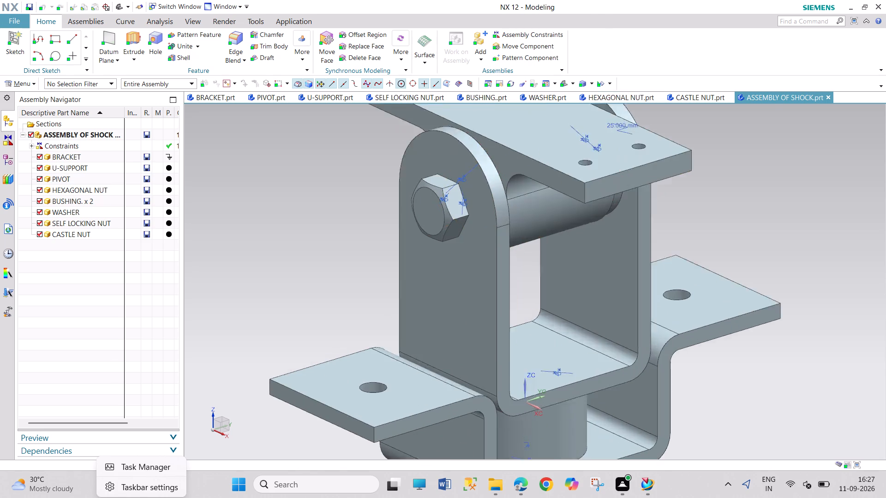
scroll(540, 274, up, 3)
middle_drag(545, 267, 520, 231)
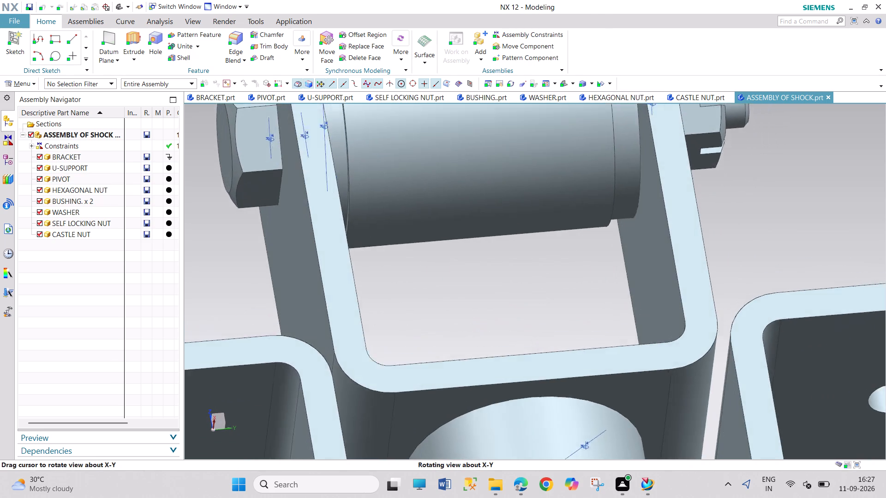
middle_drag(520, 231, 517, 228)
scroll(524, 241, down, 2)
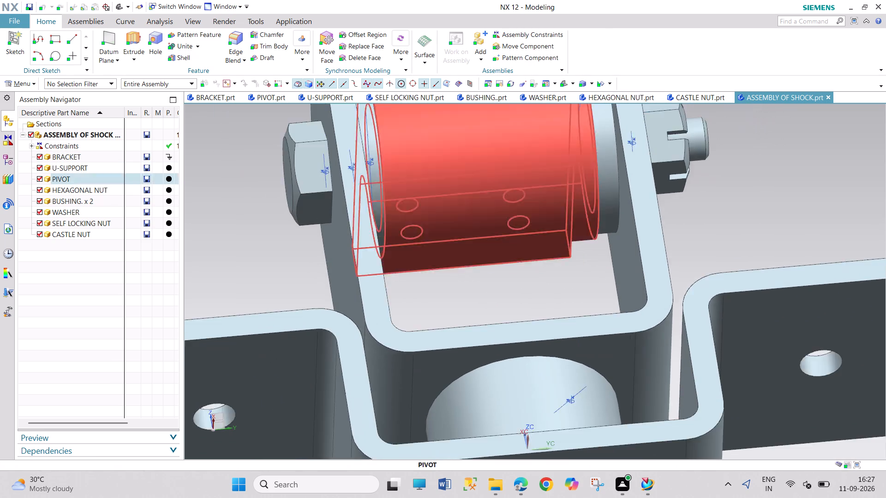
scroll(525, 246, down, 1)
scroll(512, 273, up, 1)
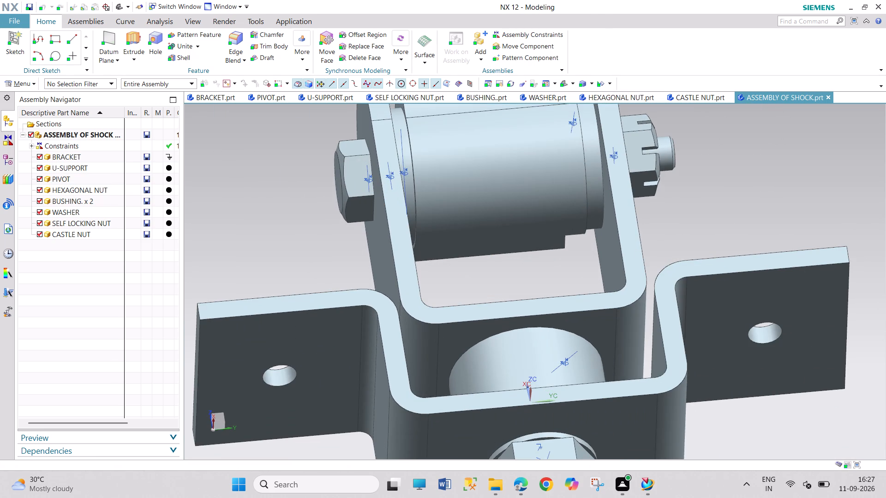
scroll(501, 276, down, 2)
scroll(520, 279, up, 2)
middle_click(521, 280)
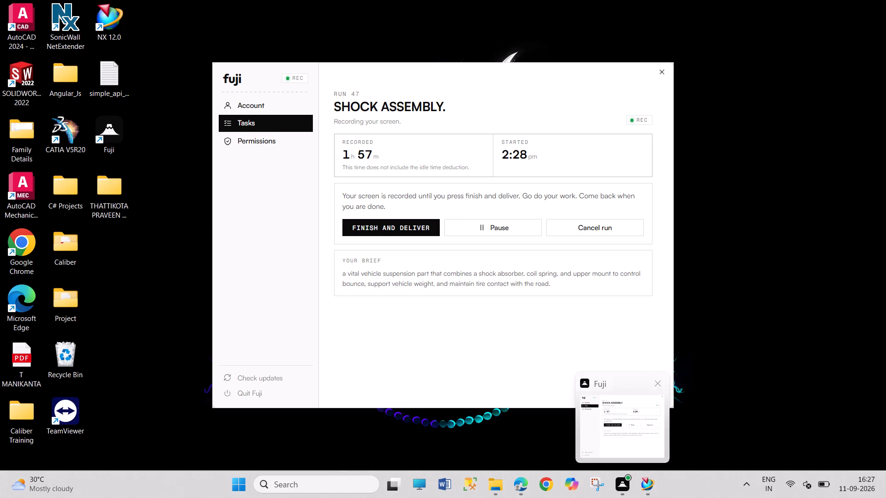
drag(700, 199, 730, 241)
drag(688, 204, 706, 231)
drag(696, 203, 712, 232)
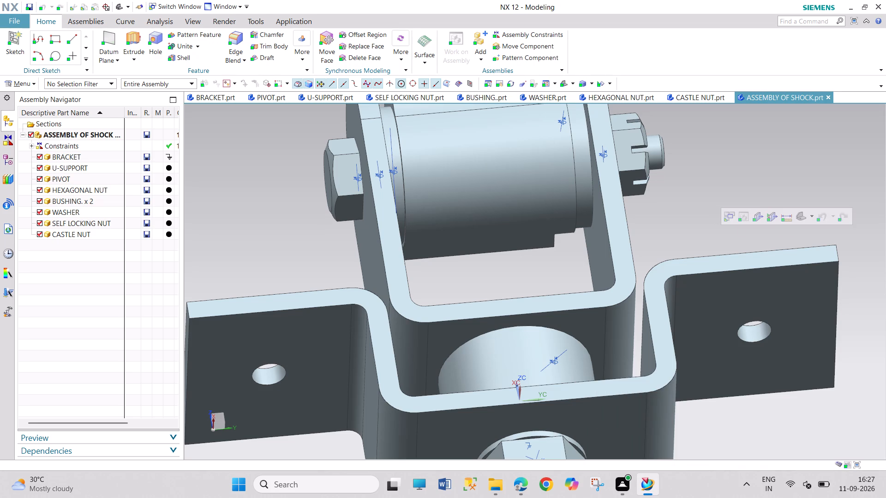
click(561, 85)
drag(676, 116, 727, 196)
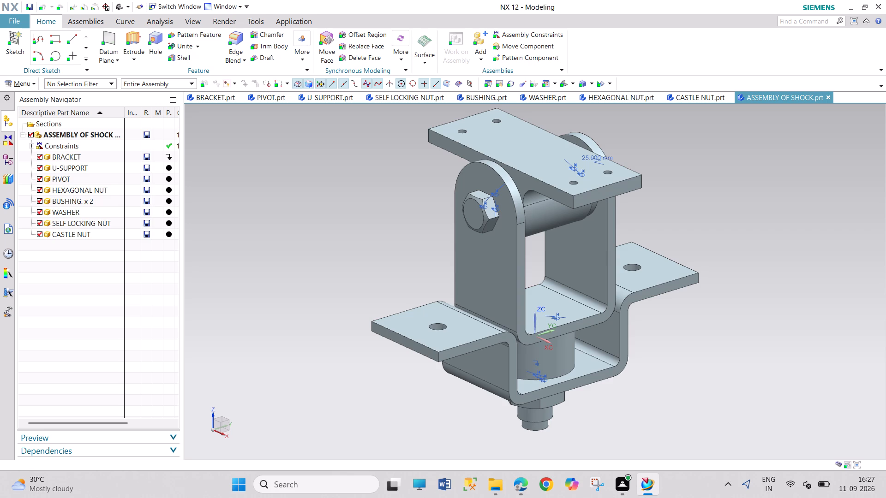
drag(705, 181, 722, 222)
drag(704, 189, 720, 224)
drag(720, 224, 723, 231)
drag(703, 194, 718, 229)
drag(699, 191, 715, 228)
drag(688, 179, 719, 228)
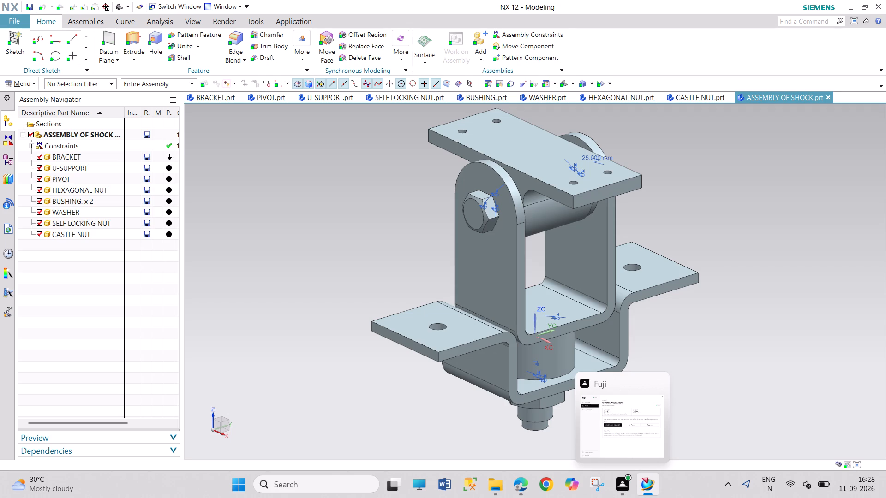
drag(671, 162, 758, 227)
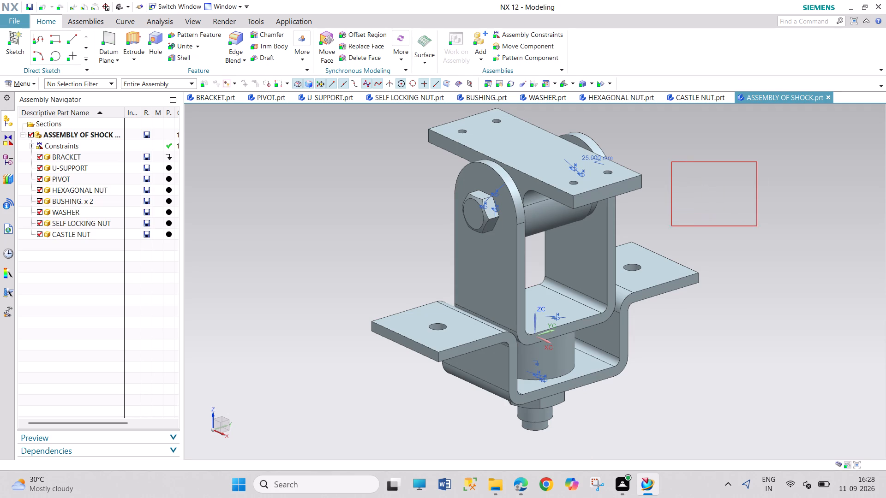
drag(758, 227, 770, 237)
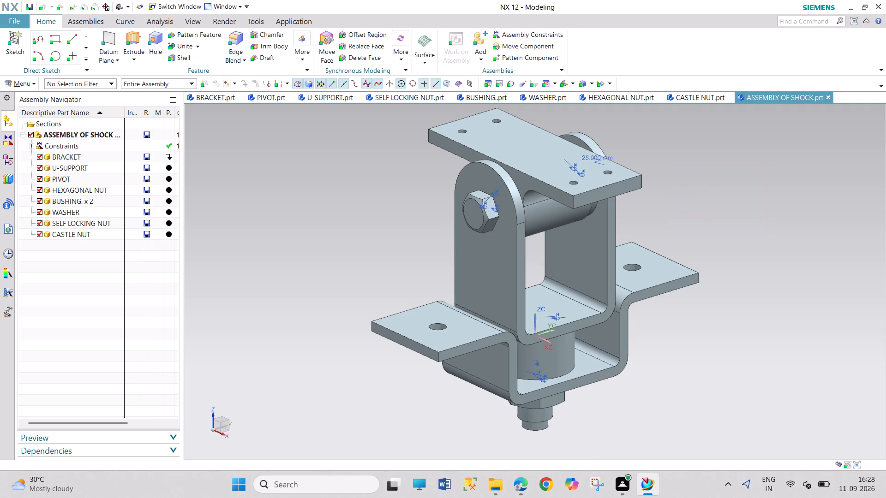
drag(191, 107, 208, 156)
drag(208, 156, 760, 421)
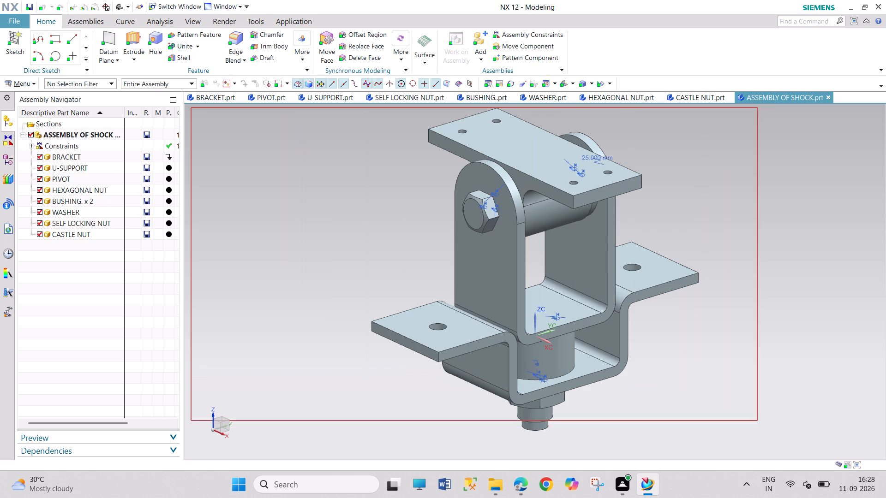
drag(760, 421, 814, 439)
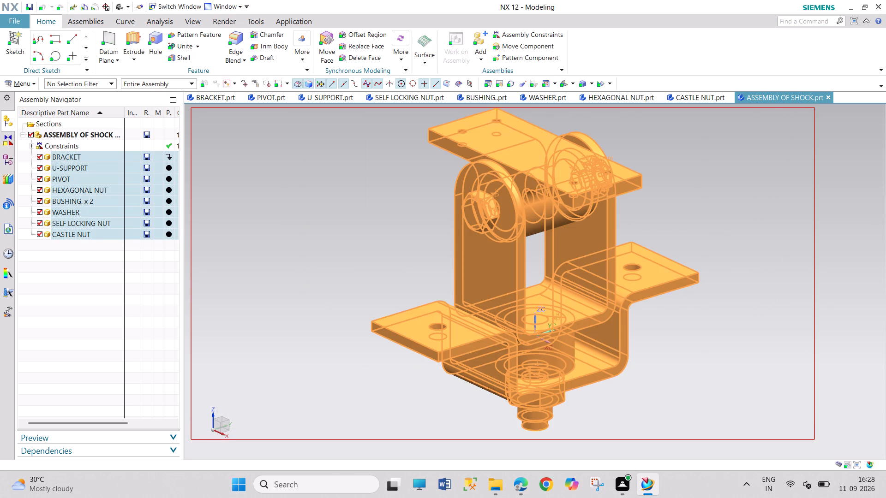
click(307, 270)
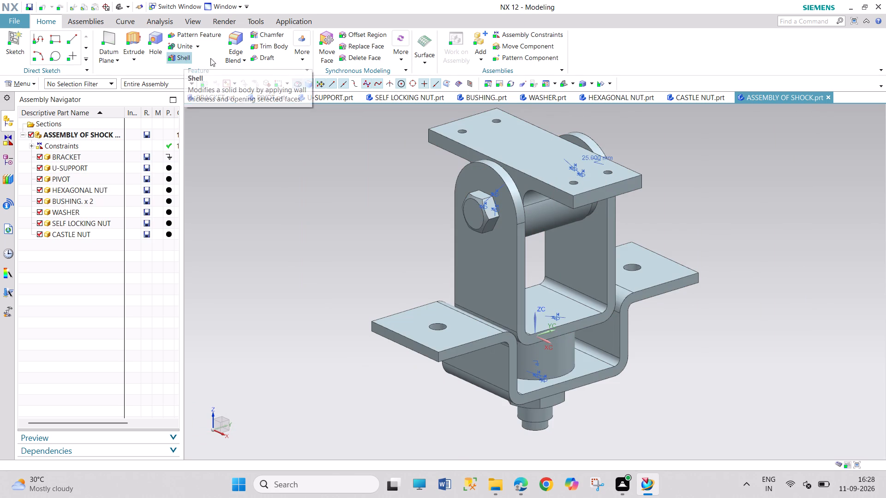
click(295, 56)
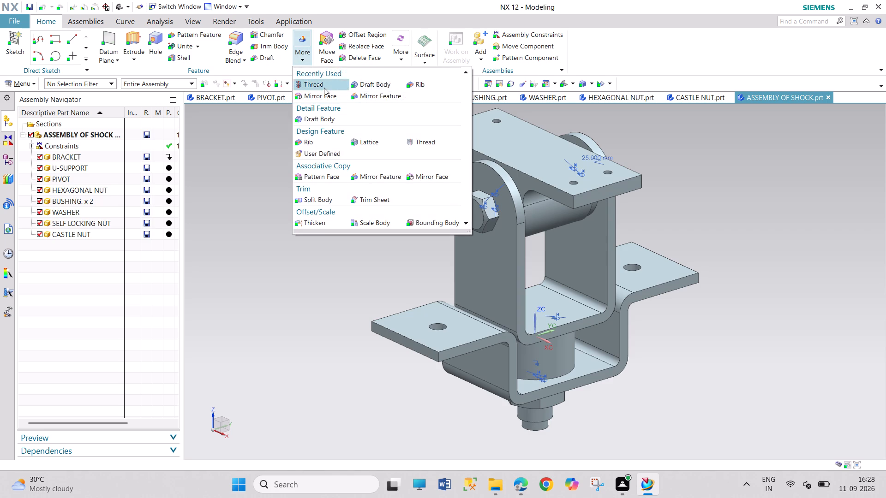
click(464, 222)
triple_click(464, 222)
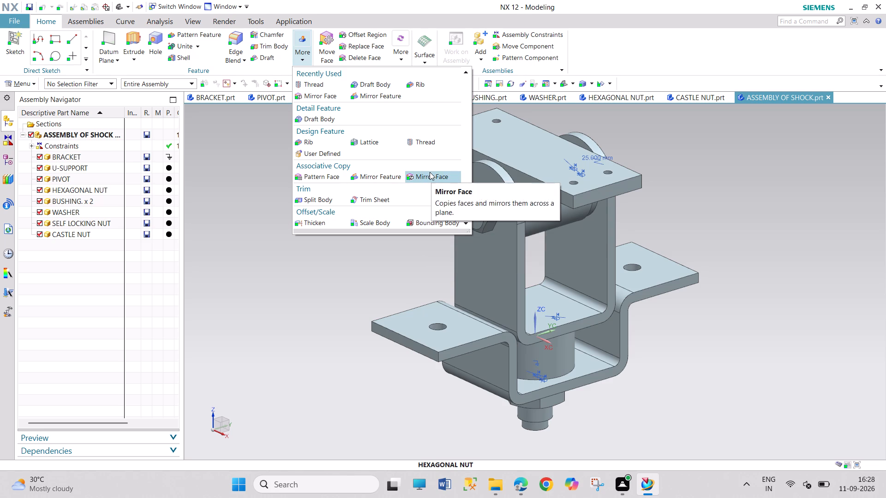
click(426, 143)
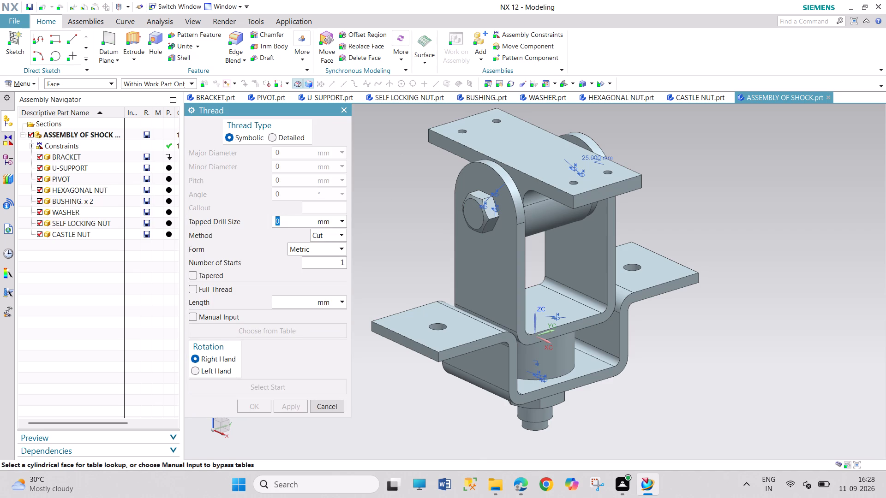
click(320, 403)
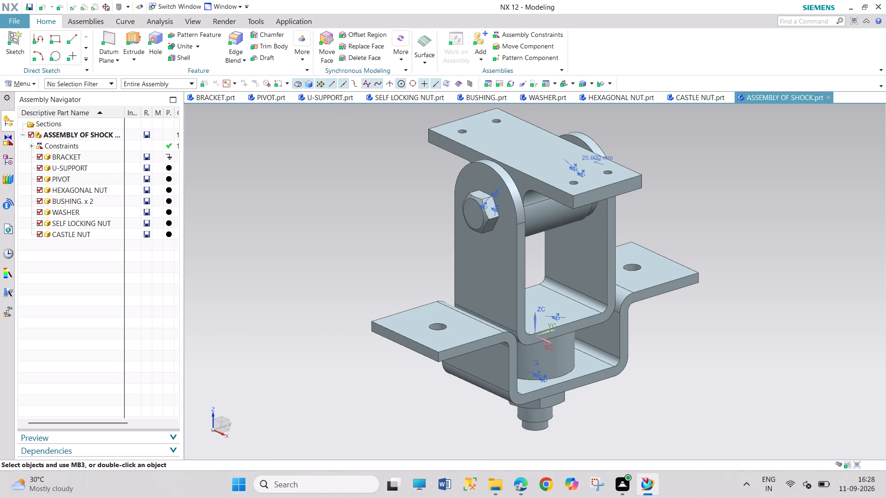
Switch from the shock assembly to the HEXAGONAL NUT part.
click(554, 97)
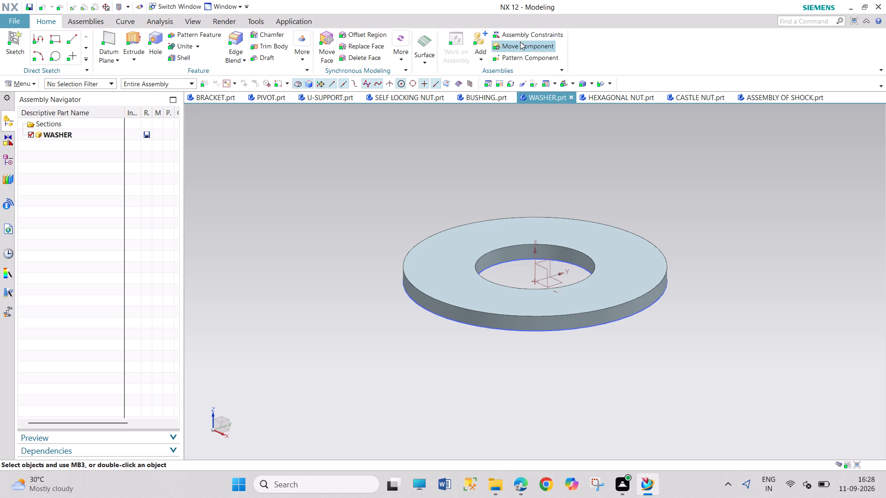
click(616, 95)
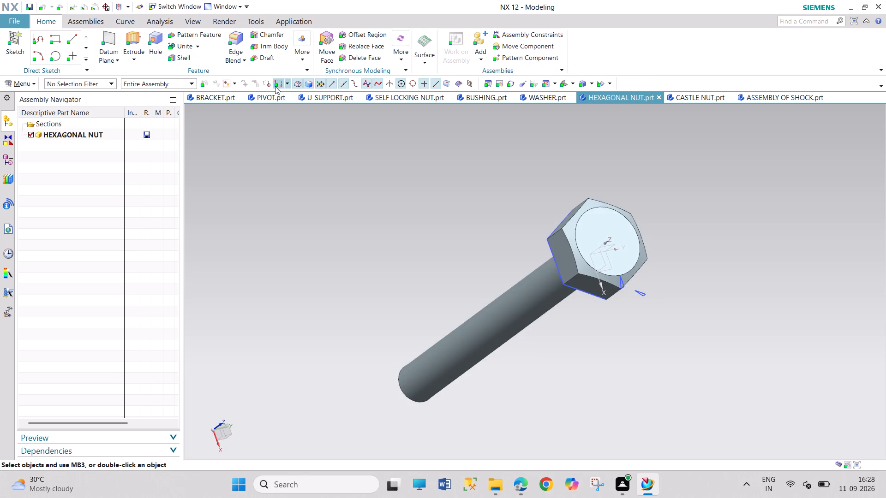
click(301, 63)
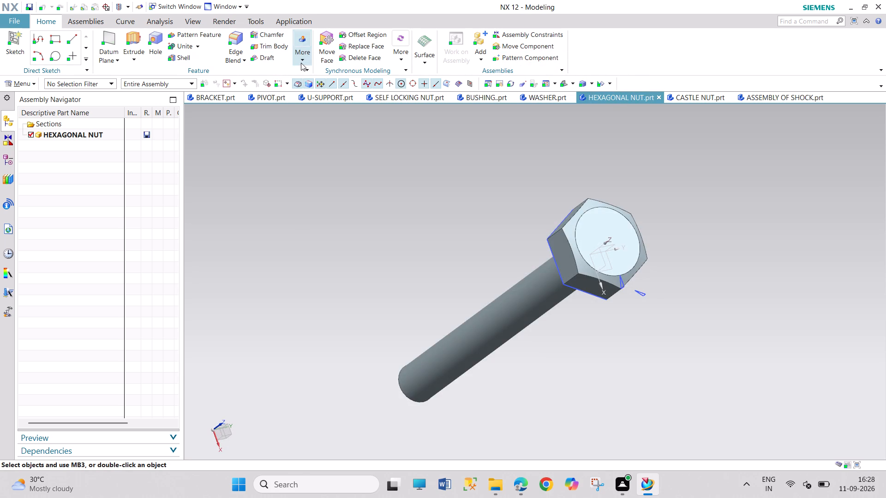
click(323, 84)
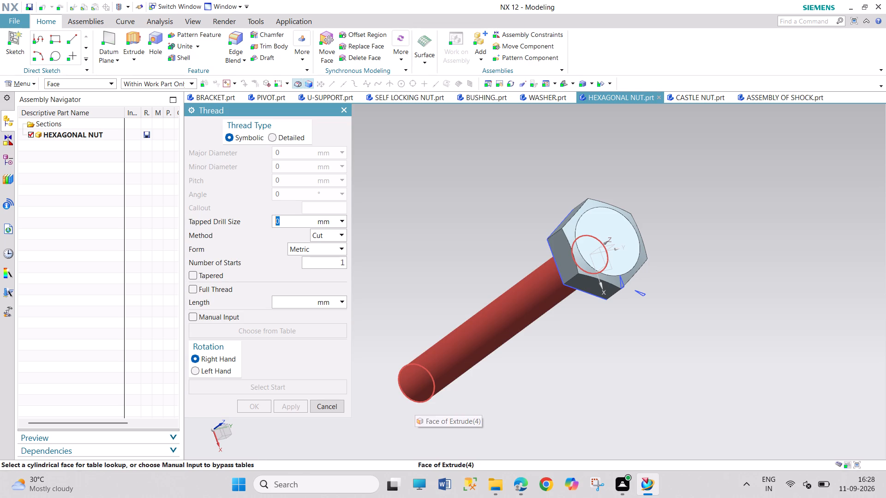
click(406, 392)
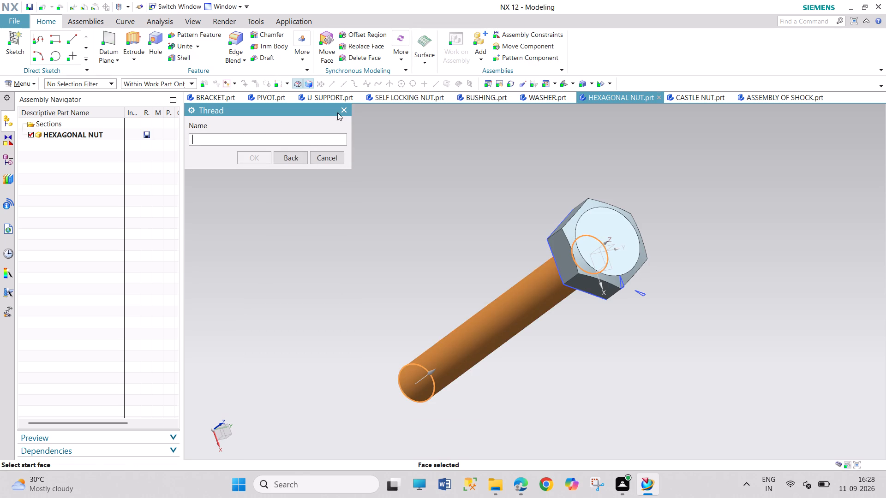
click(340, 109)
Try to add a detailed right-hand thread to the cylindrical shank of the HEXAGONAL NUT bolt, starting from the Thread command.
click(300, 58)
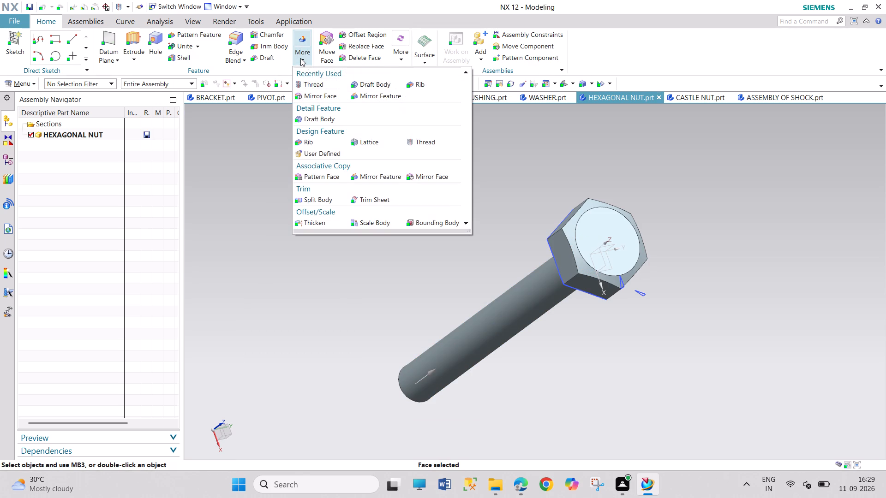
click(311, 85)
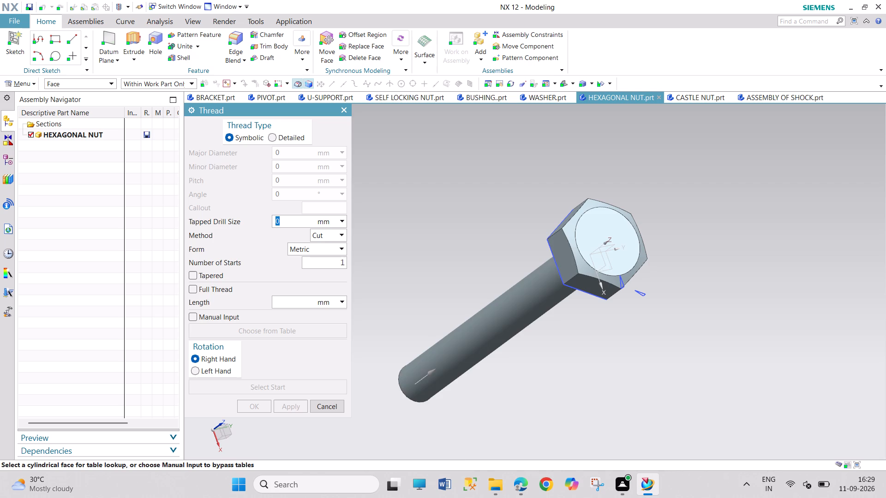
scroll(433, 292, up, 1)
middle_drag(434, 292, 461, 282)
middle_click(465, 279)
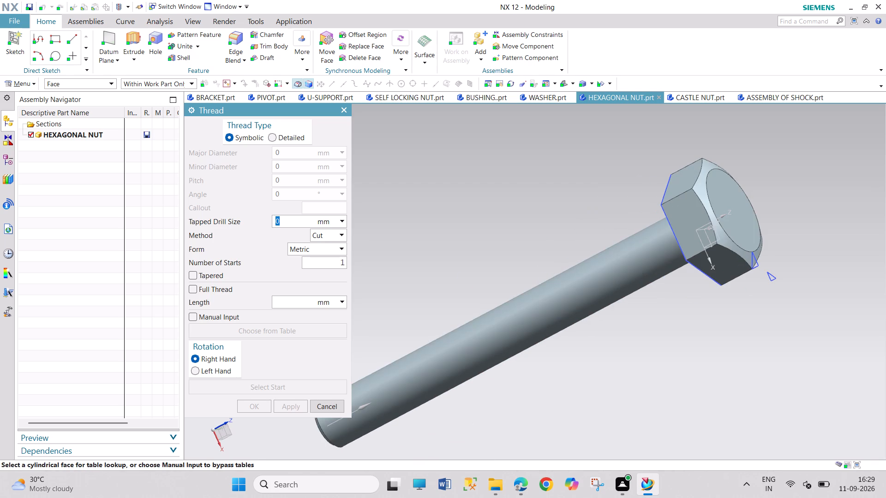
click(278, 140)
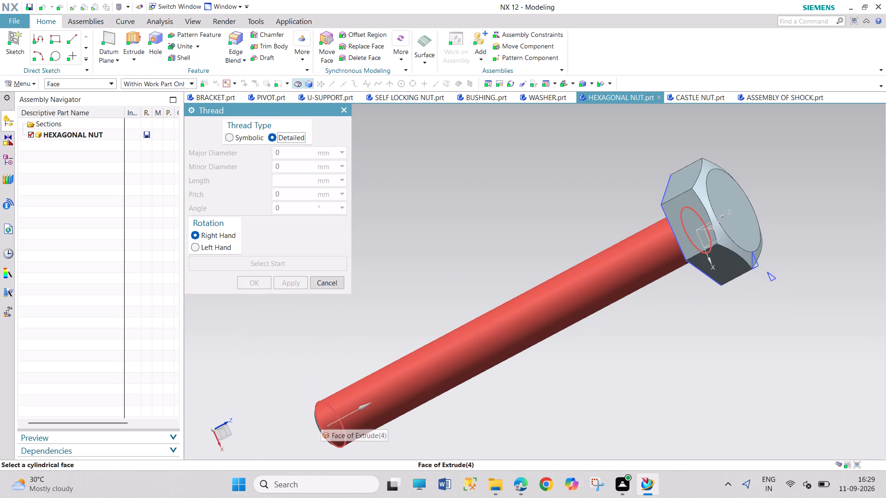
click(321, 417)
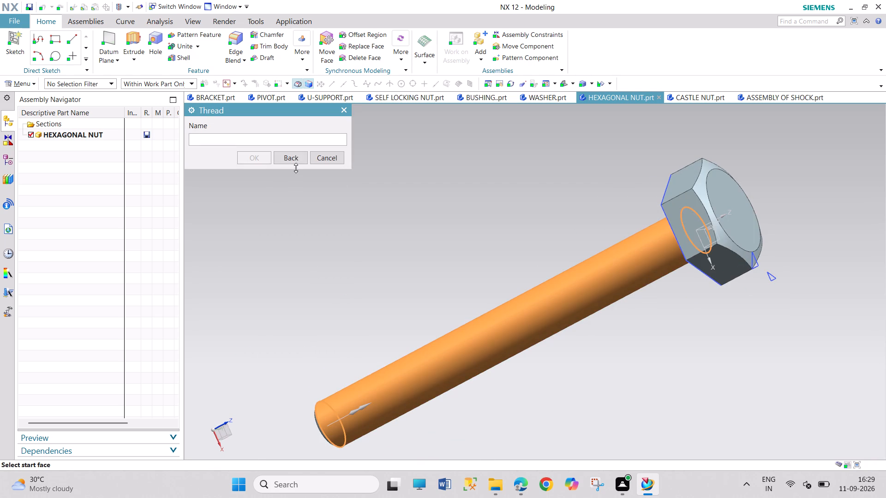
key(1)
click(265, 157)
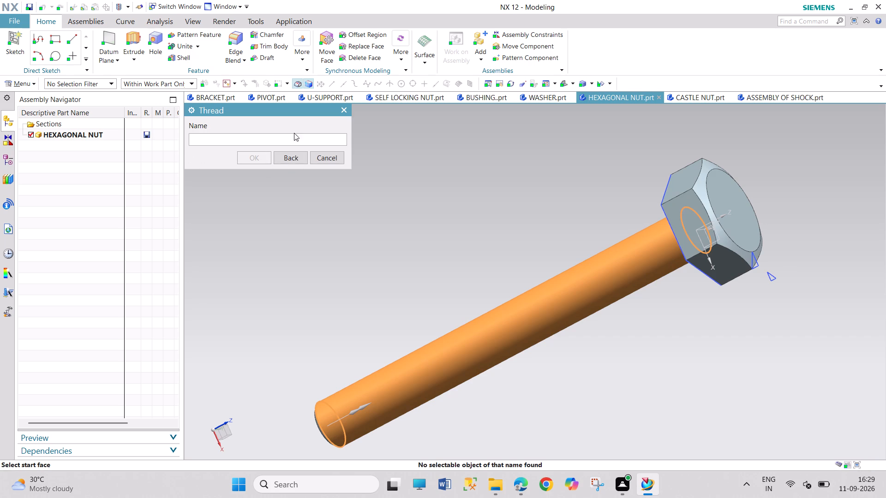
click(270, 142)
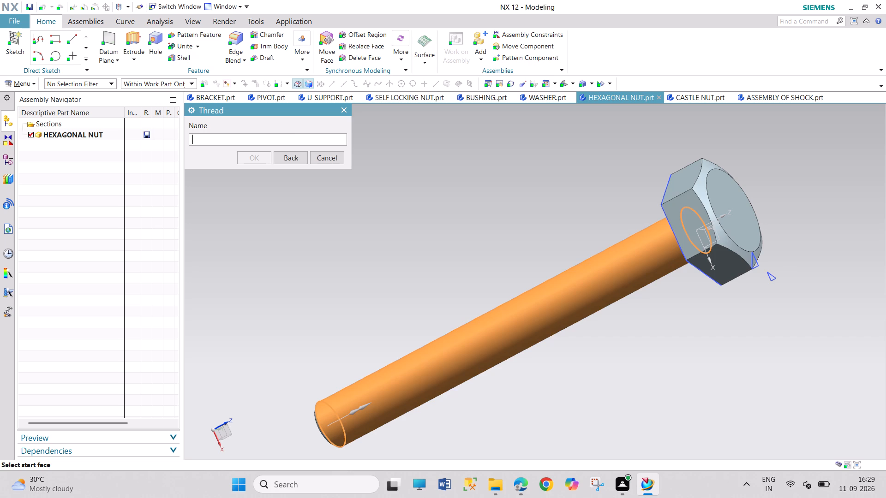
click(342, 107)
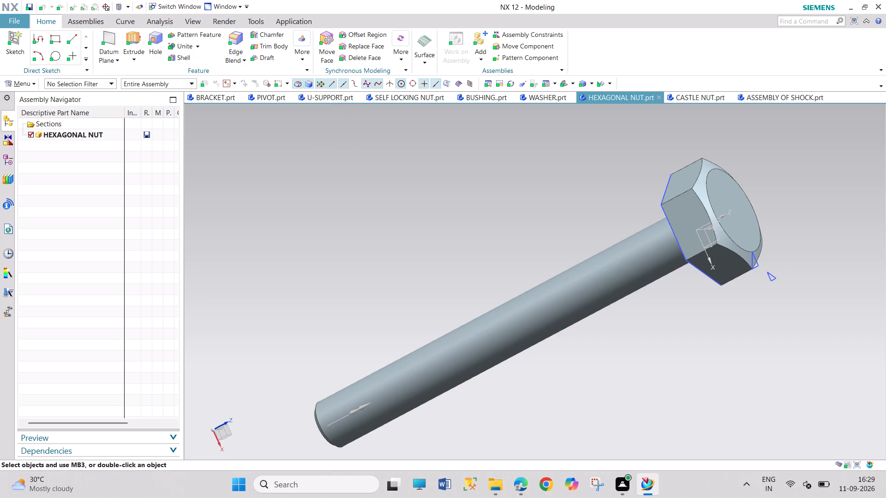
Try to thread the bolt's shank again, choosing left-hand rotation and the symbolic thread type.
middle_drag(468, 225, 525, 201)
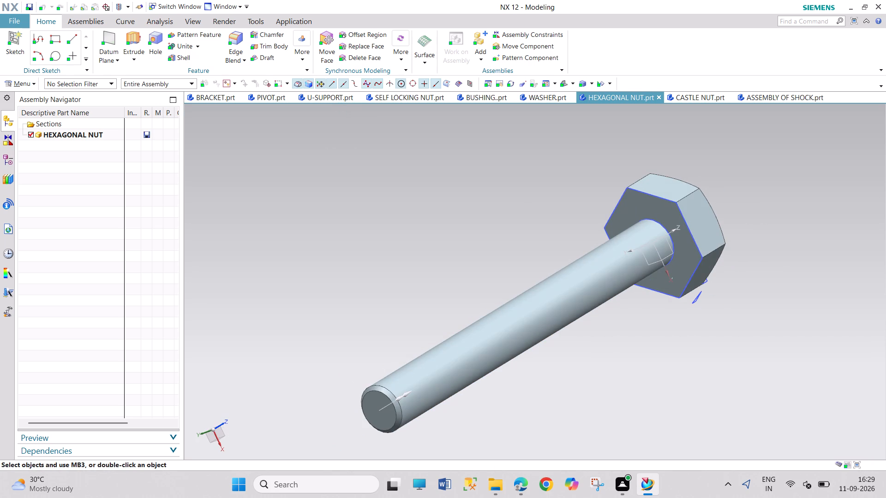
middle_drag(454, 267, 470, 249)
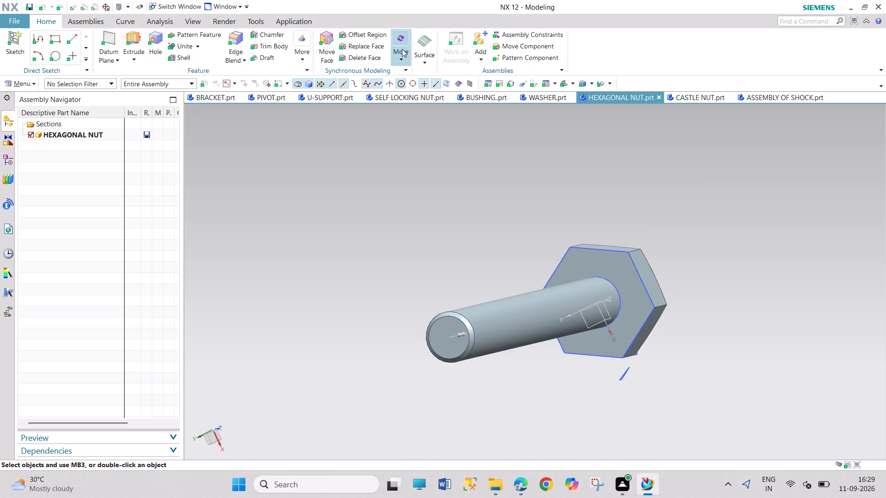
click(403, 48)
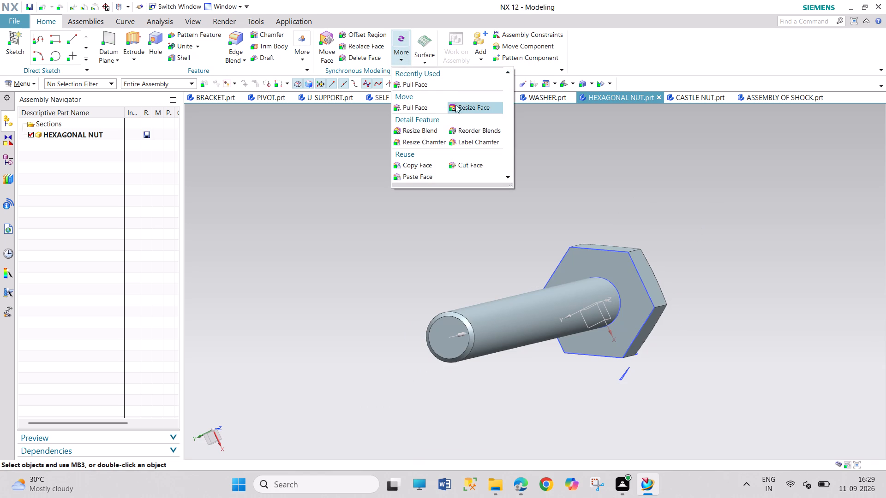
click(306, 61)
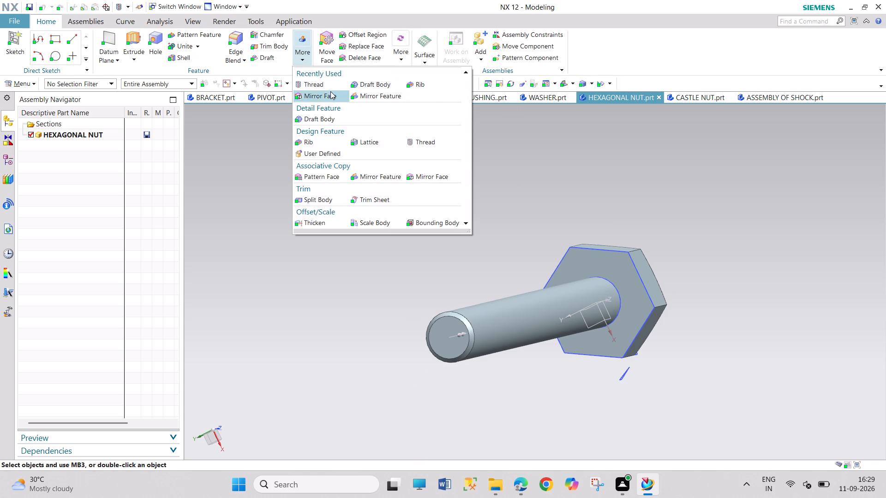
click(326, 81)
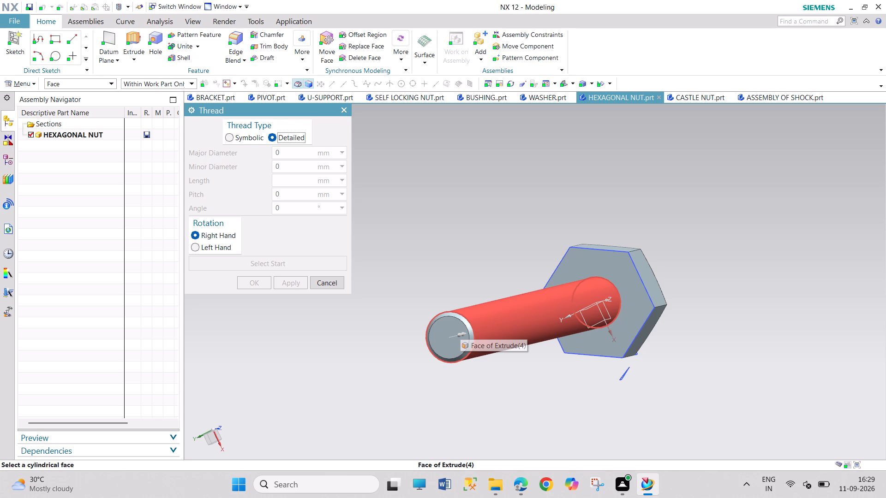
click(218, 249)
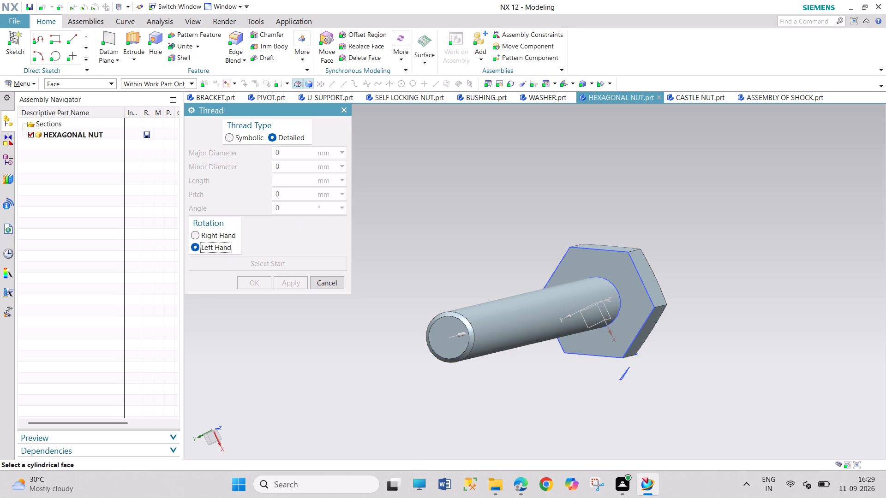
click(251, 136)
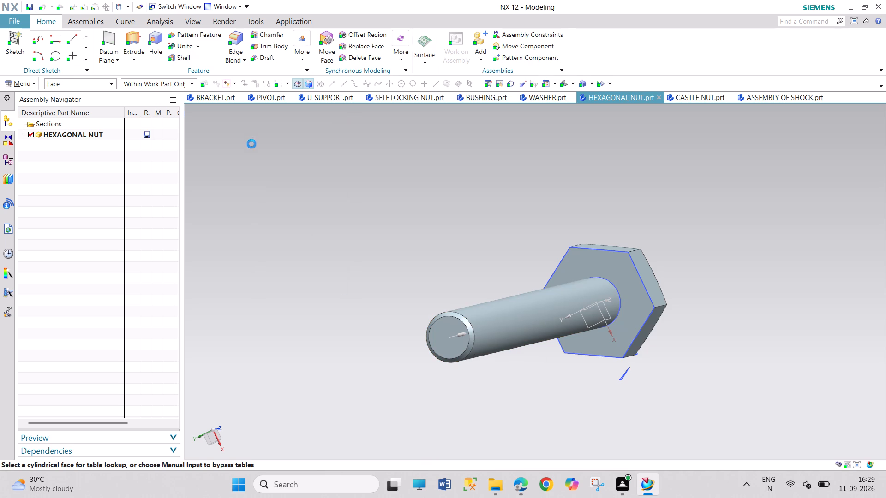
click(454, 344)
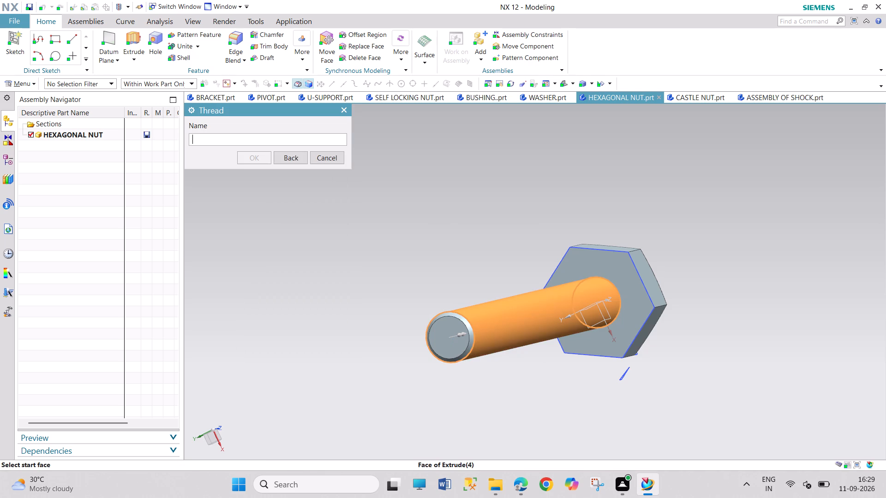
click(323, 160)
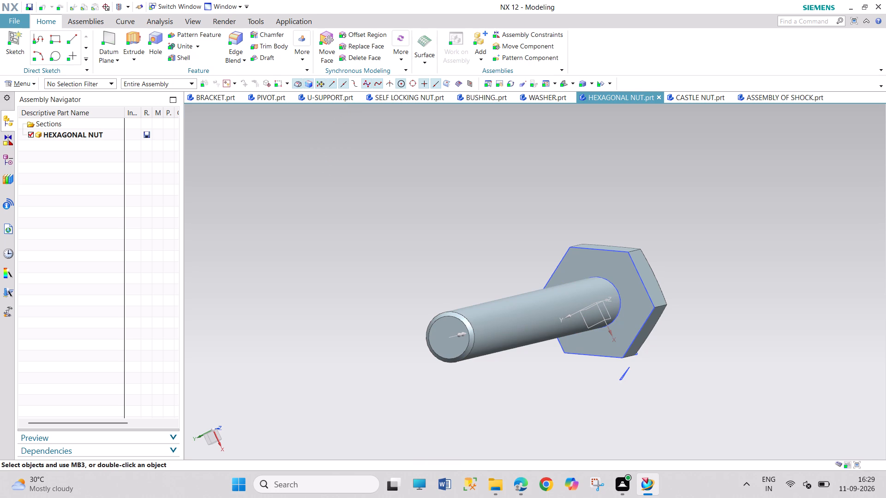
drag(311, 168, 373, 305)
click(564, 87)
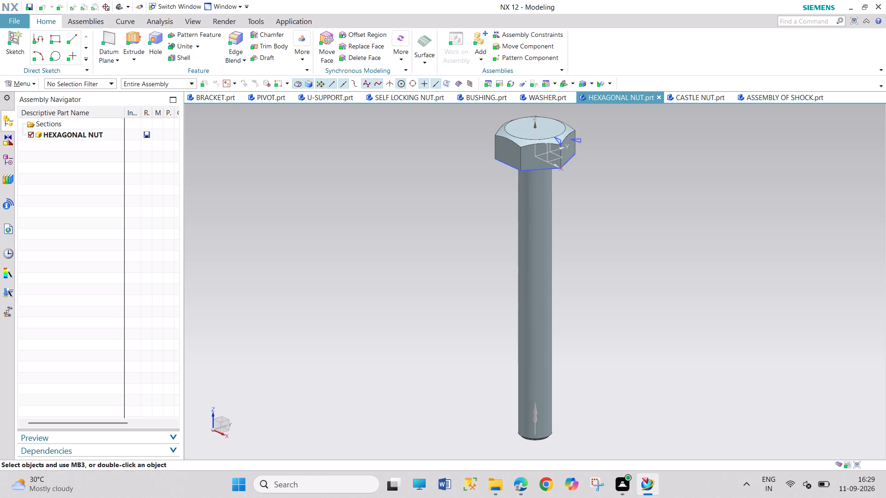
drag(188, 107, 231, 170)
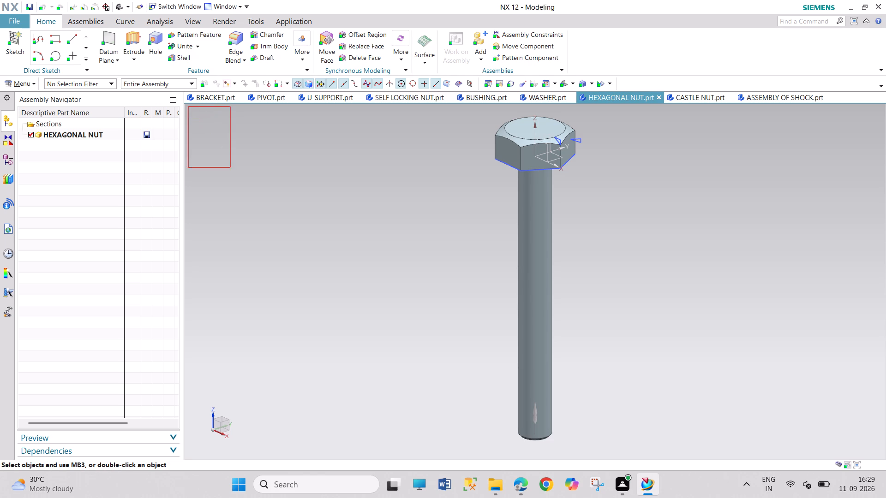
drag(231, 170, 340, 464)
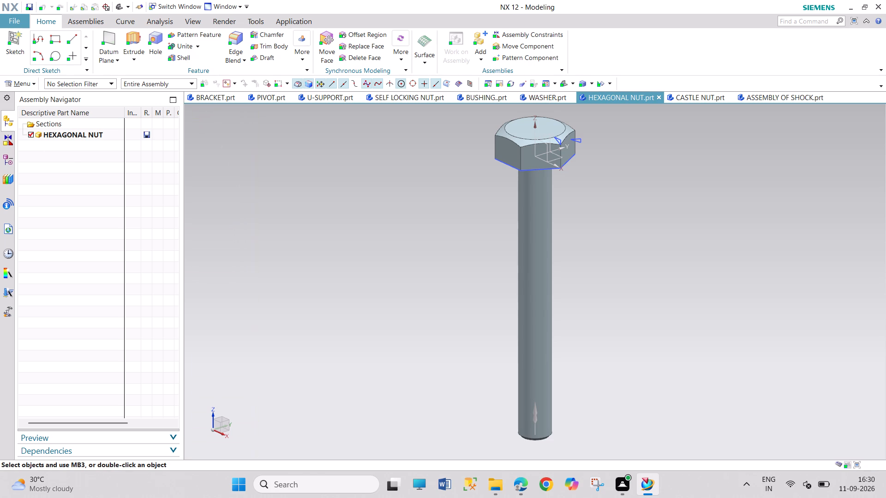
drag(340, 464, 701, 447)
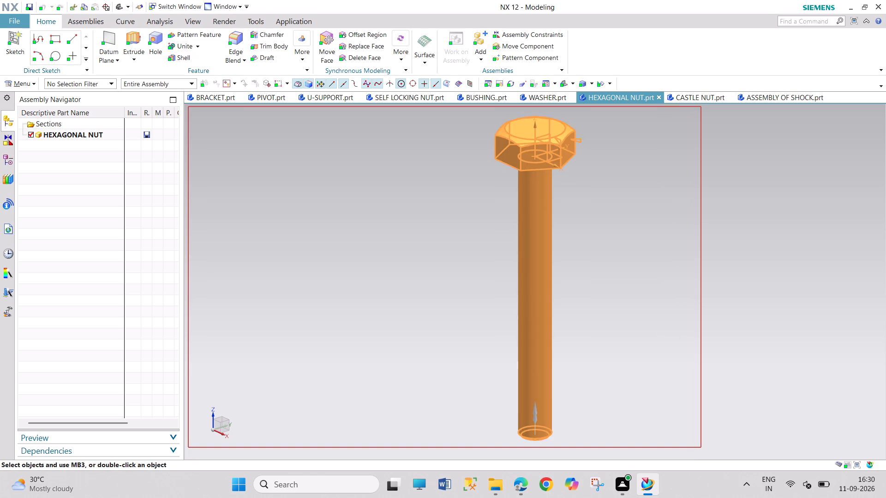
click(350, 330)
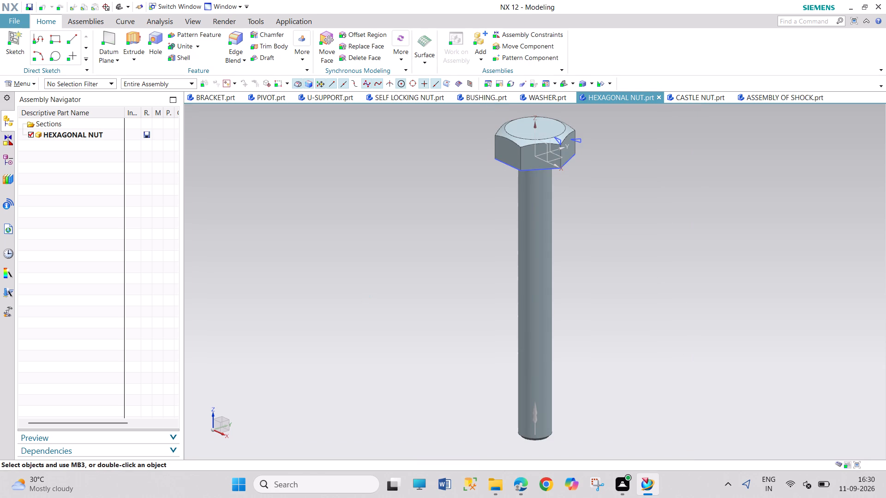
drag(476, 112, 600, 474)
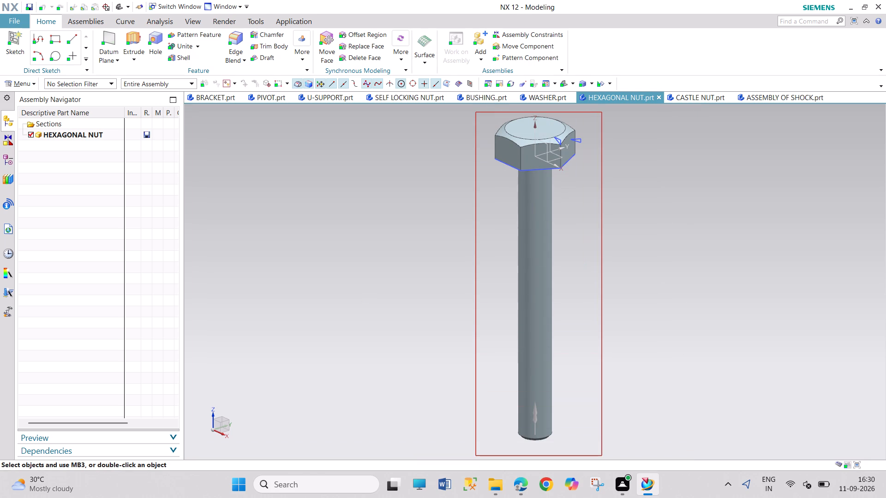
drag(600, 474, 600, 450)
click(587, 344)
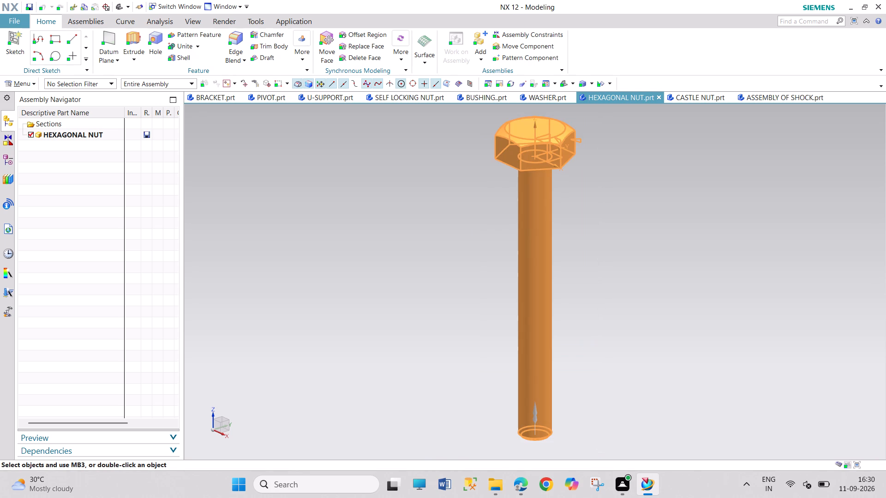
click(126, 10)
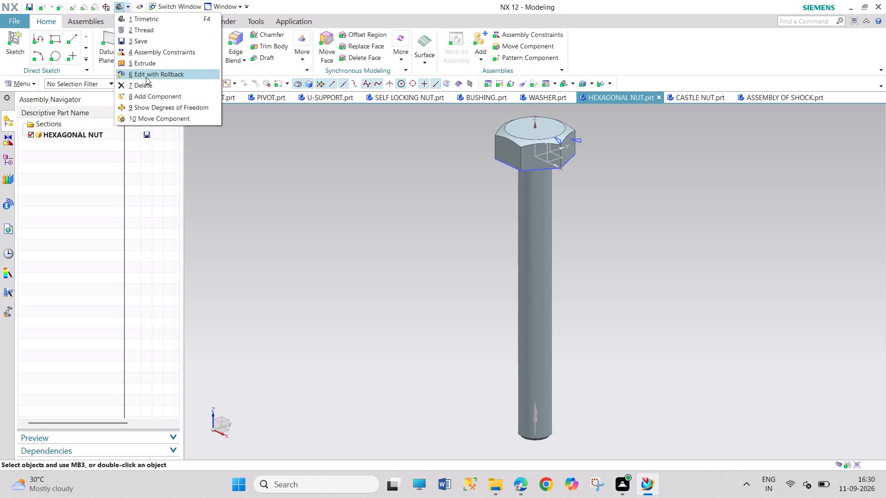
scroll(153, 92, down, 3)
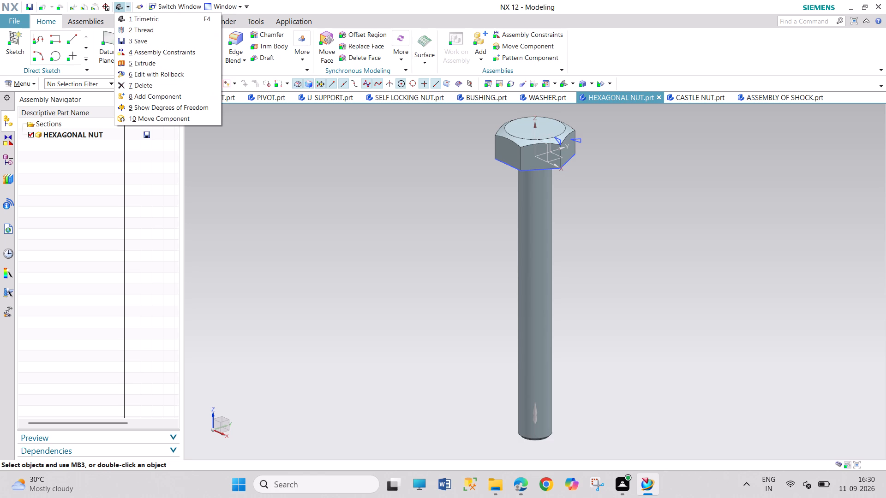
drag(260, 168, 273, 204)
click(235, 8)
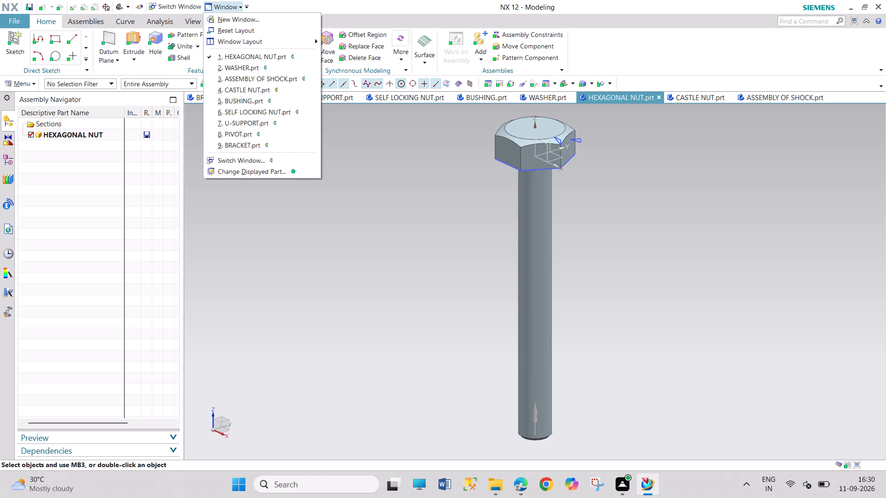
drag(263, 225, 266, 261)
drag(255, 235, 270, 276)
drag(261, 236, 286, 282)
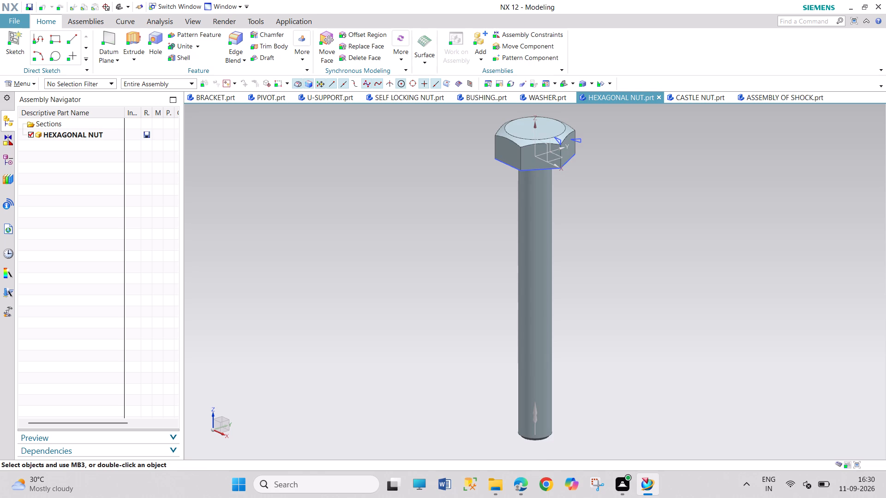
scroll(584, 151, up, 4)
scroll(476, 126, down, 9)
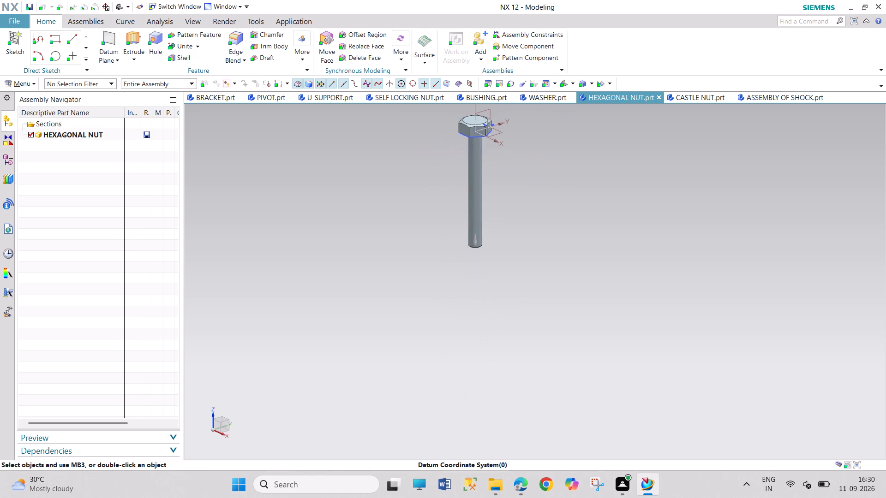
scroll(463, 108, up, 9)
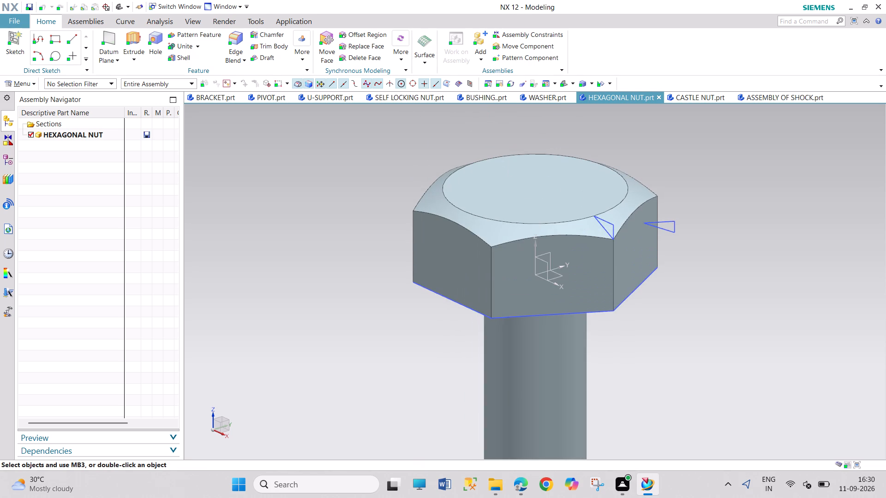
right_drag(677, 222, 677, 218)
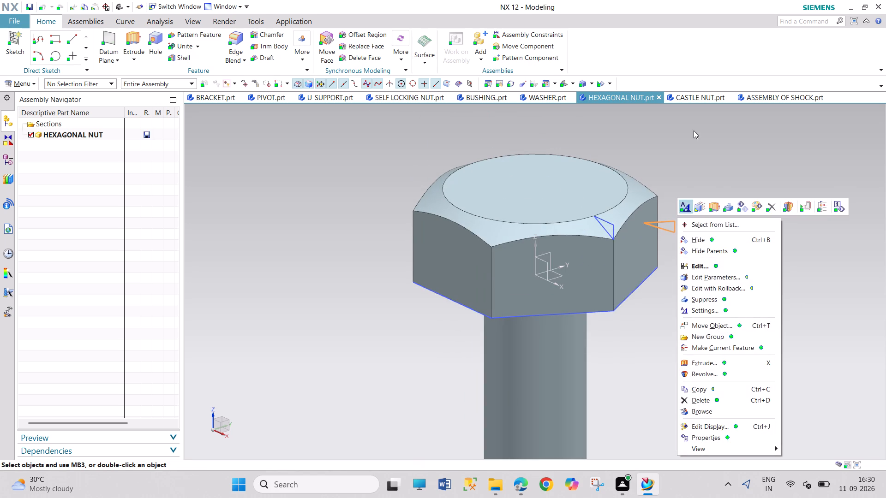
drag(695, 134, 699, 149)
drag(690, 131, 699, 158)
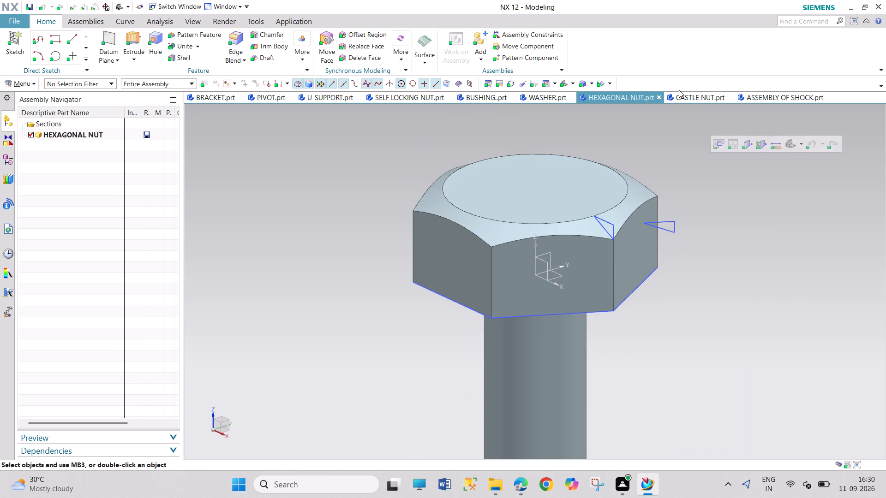
View the CASTLE NUT part and return to the ASSEMBLY OF SHOCK assembly.
click(686, 96)
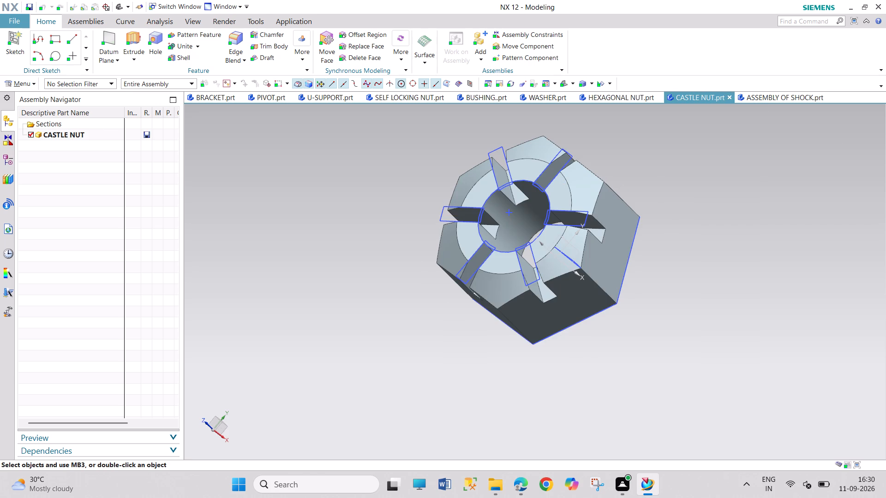
click(803, 102)
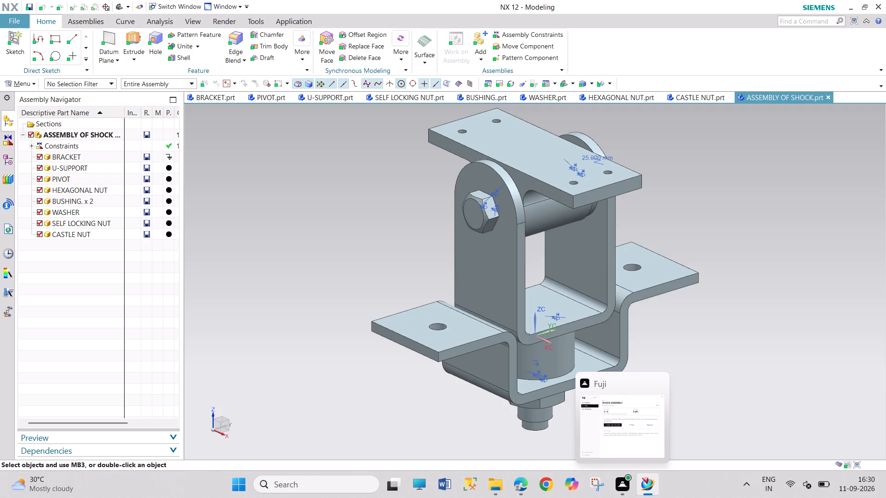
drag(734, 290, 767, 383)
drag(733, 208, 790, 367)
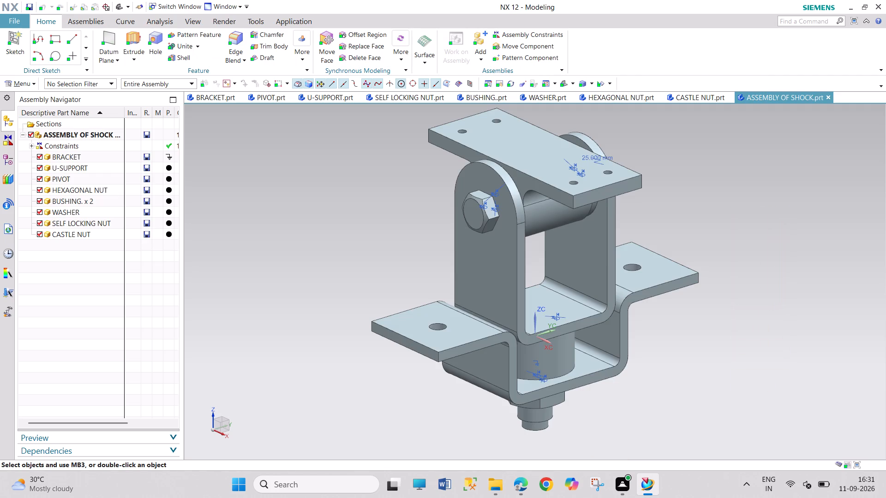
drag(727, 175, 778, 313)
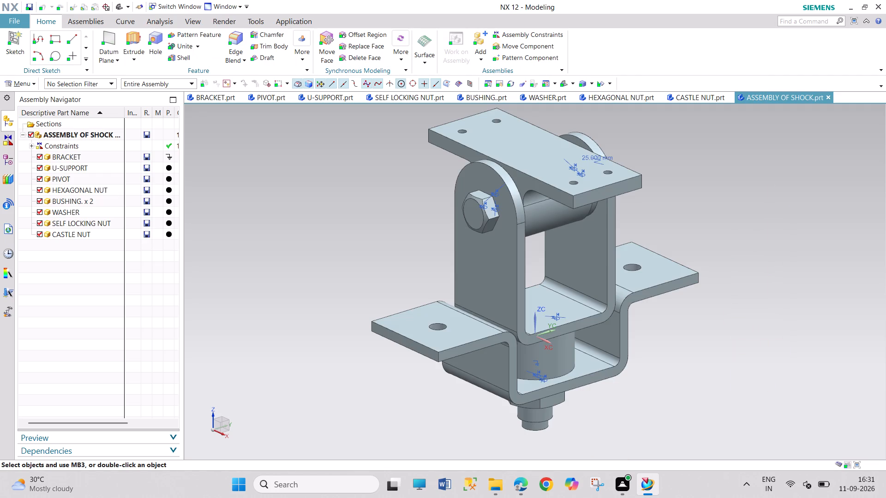
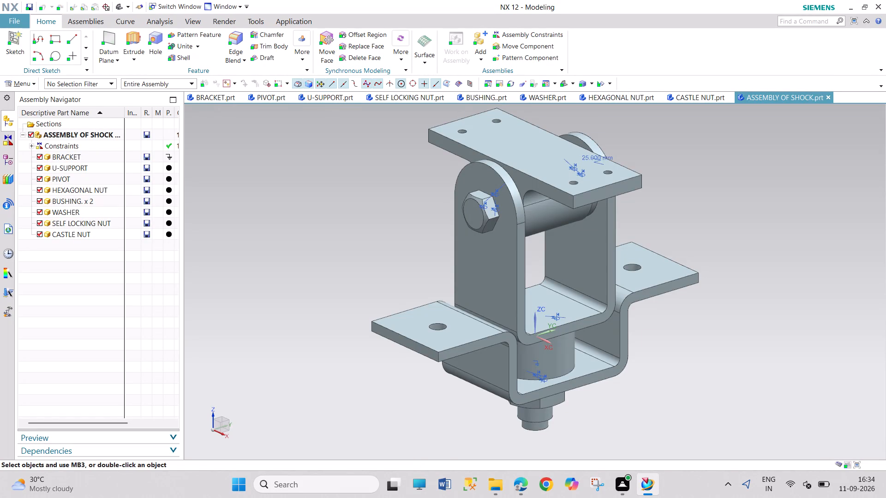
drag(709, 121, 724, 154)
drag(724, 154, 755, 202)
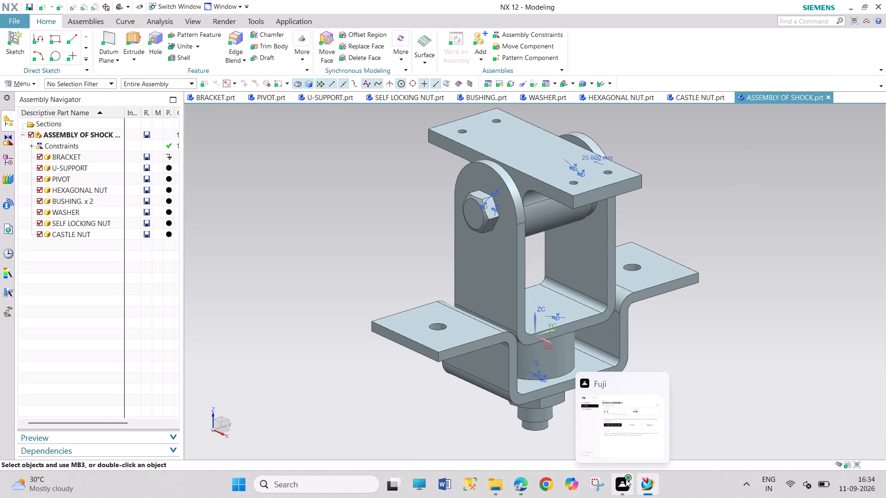